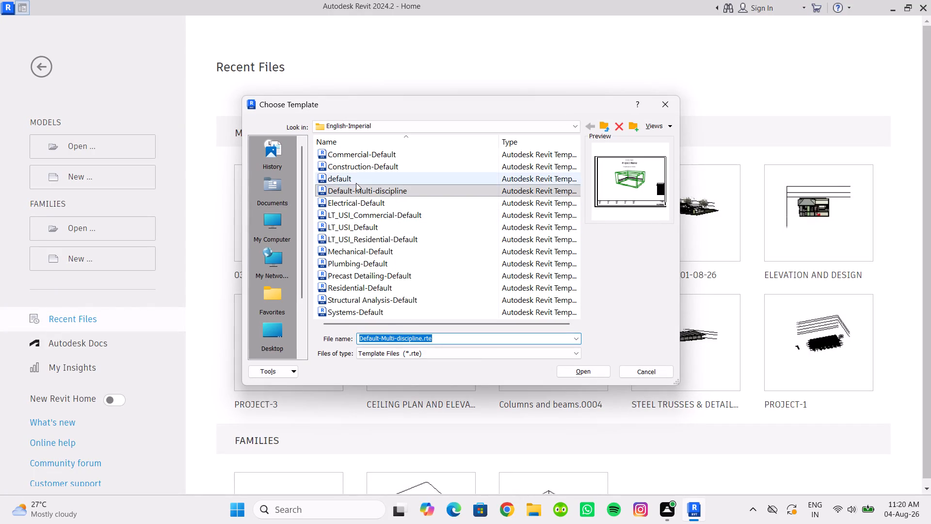
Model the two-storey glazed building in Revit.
Create a new project from the English-Imperial default.rte template.
click(356, 183)
click(580, 366)
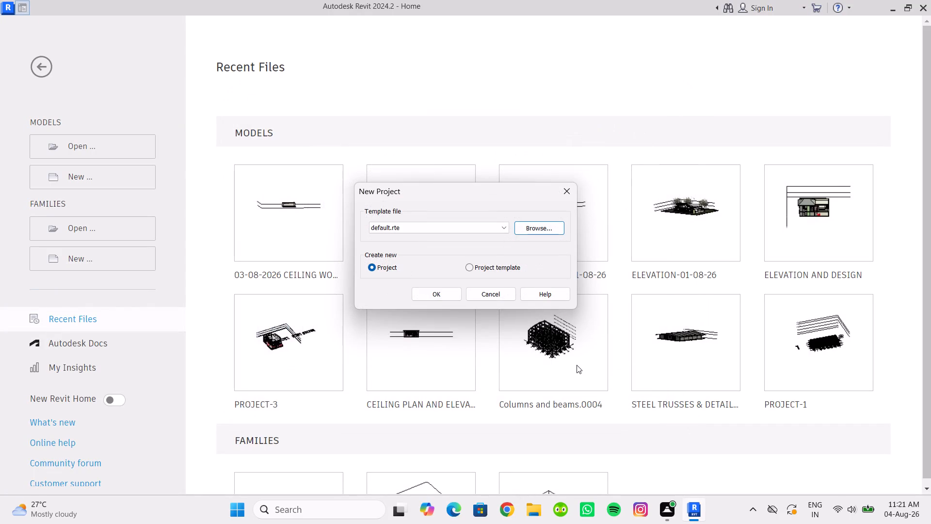
click(433, 300)
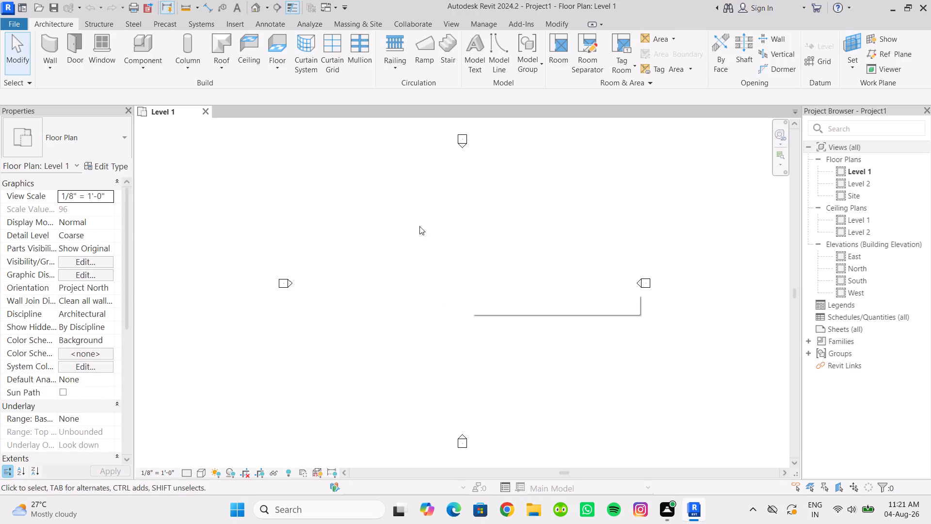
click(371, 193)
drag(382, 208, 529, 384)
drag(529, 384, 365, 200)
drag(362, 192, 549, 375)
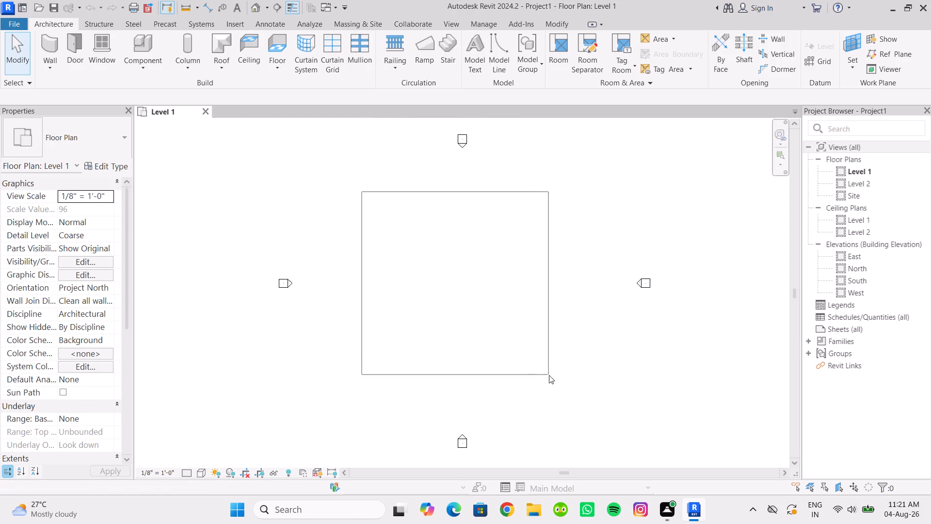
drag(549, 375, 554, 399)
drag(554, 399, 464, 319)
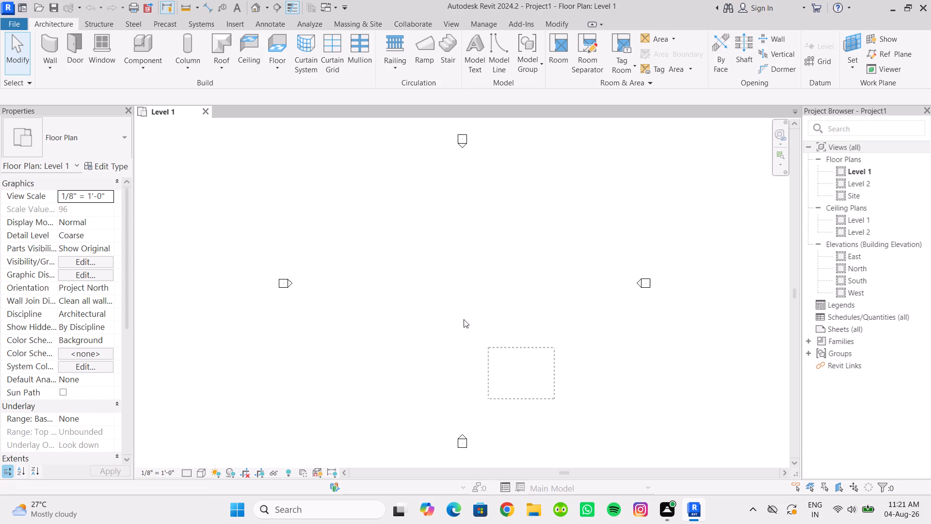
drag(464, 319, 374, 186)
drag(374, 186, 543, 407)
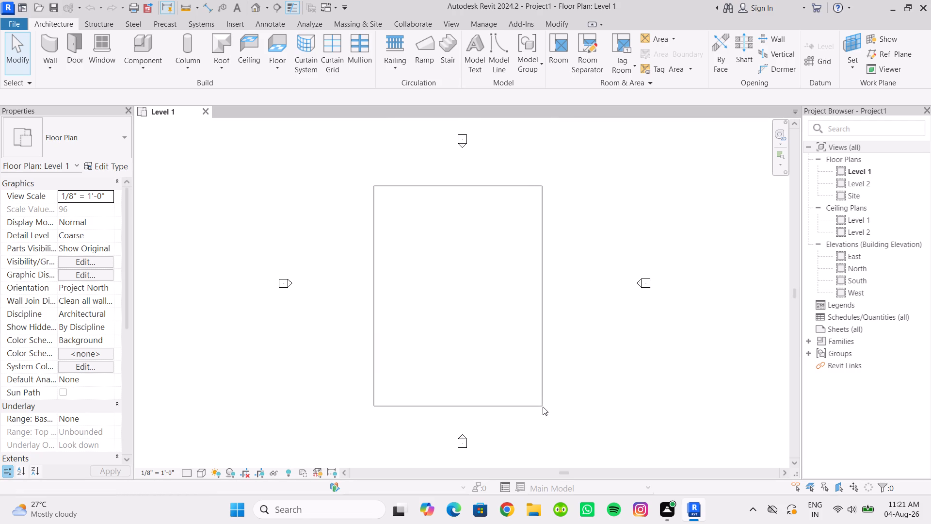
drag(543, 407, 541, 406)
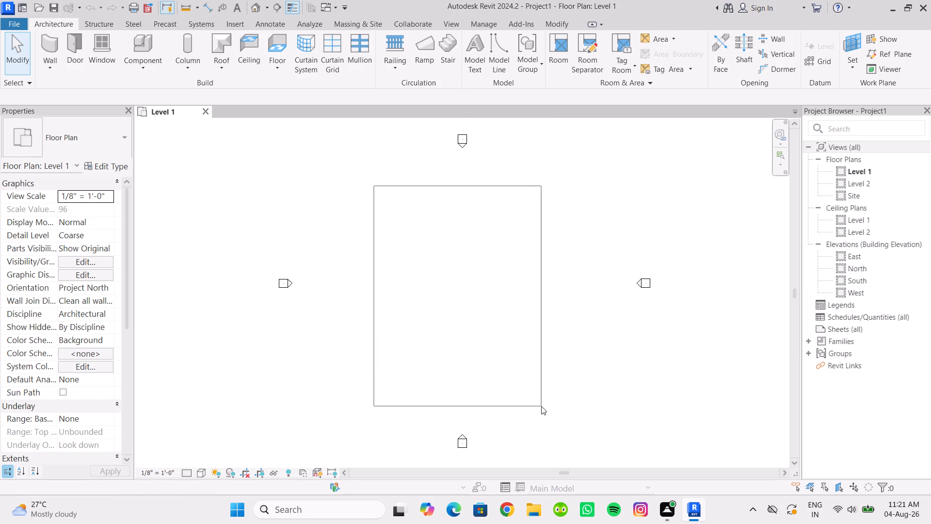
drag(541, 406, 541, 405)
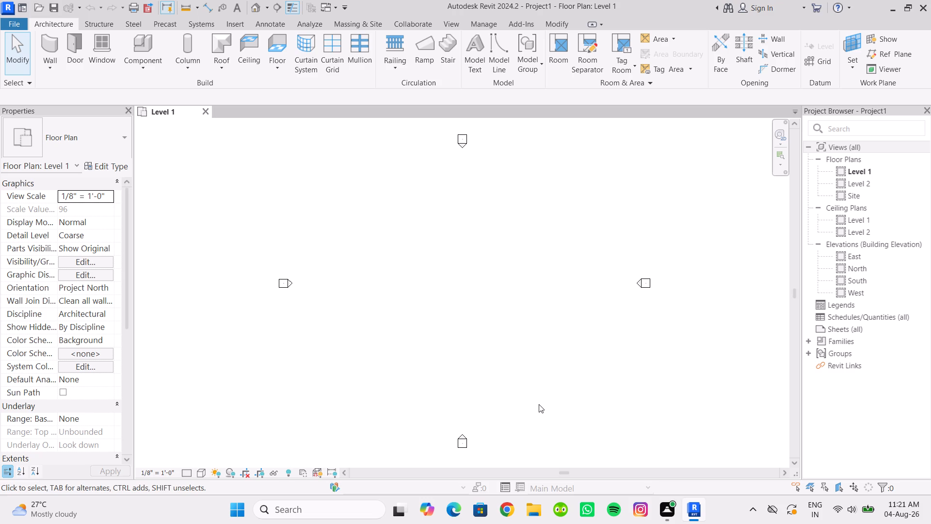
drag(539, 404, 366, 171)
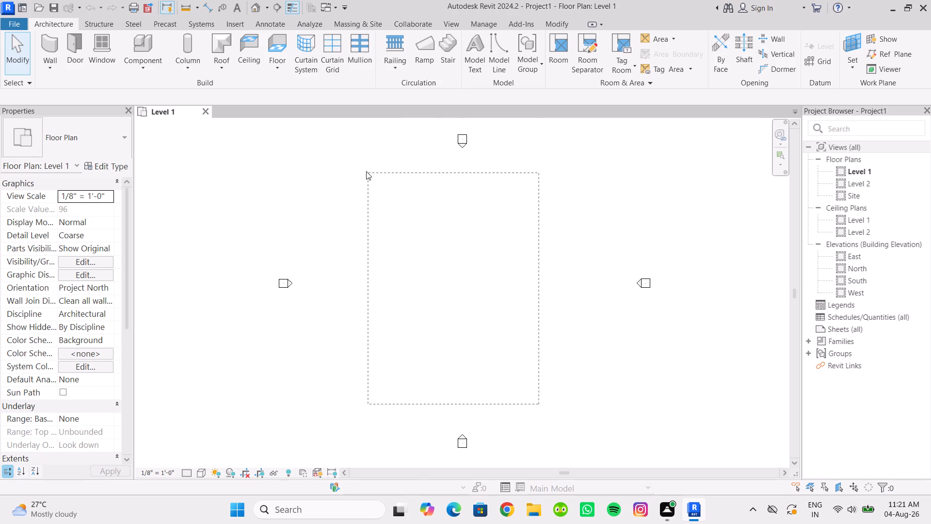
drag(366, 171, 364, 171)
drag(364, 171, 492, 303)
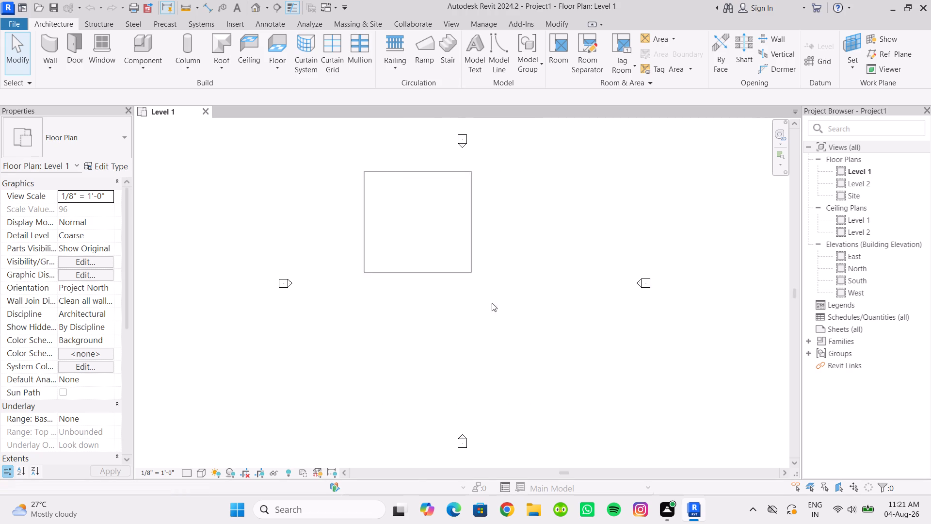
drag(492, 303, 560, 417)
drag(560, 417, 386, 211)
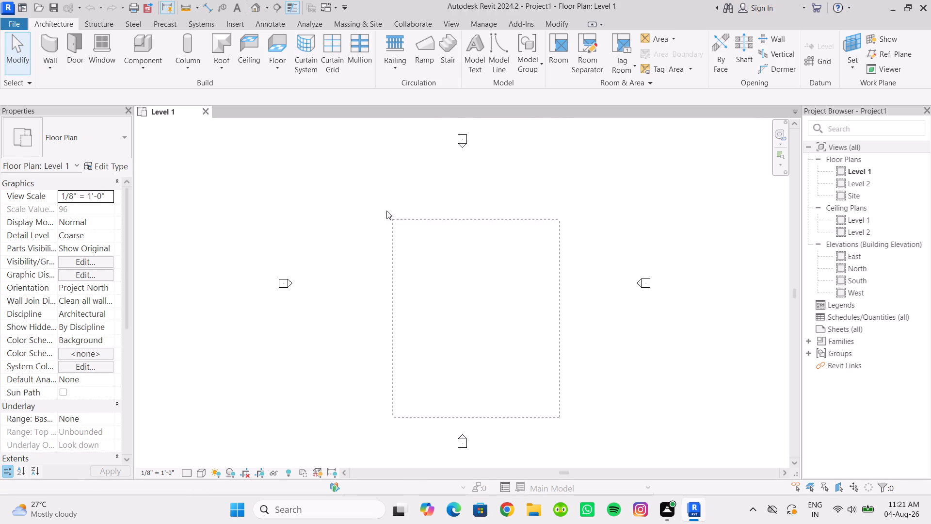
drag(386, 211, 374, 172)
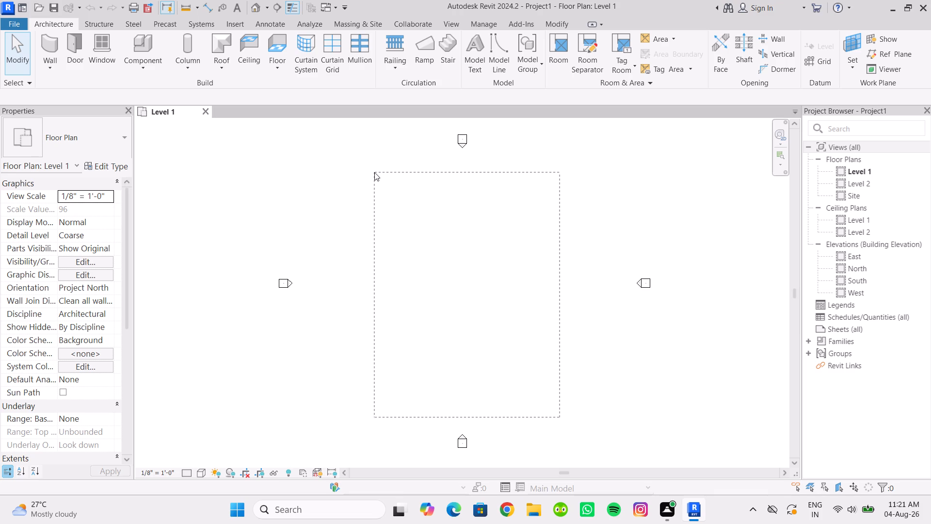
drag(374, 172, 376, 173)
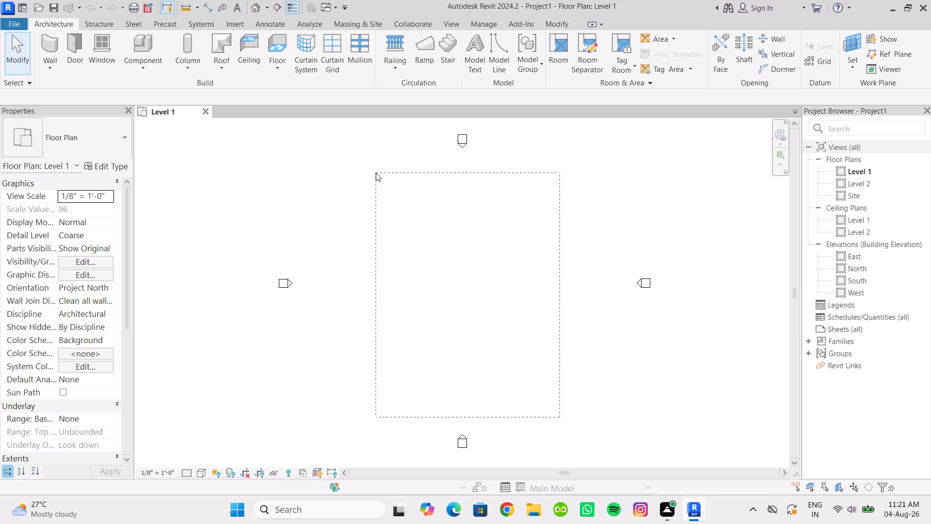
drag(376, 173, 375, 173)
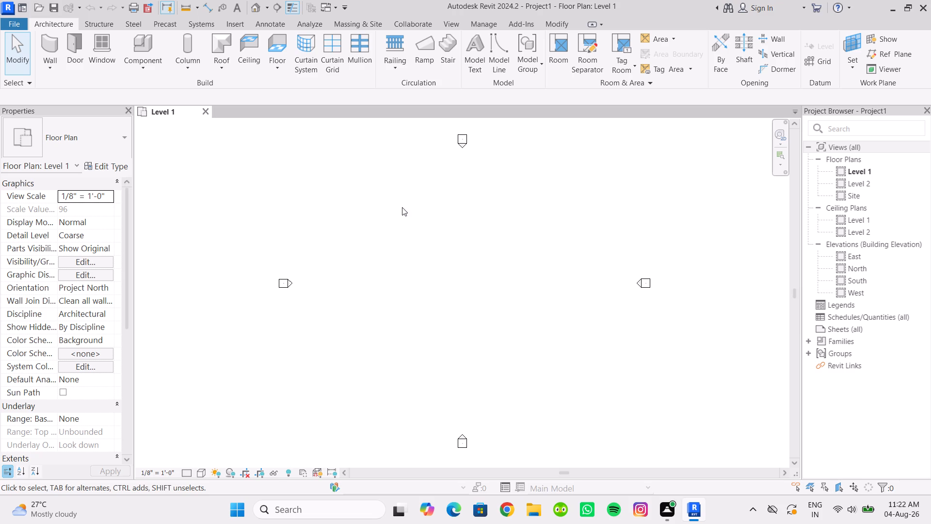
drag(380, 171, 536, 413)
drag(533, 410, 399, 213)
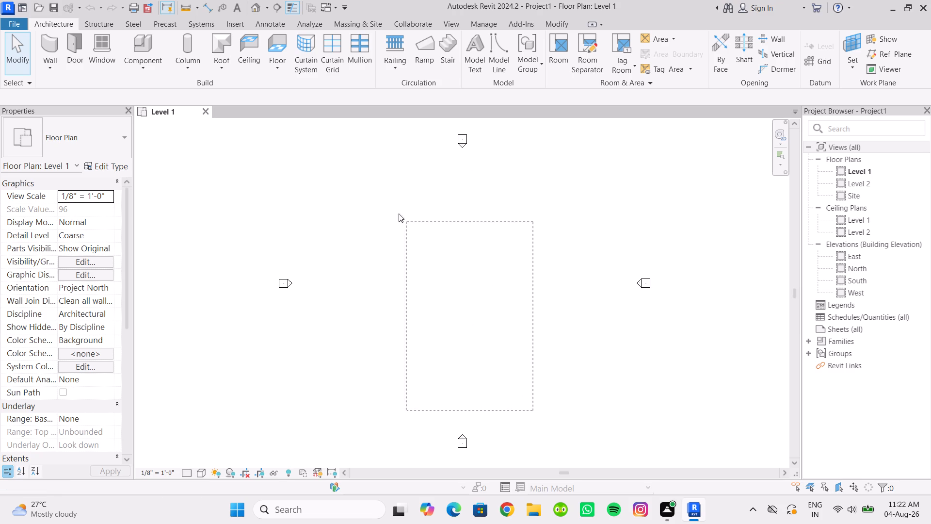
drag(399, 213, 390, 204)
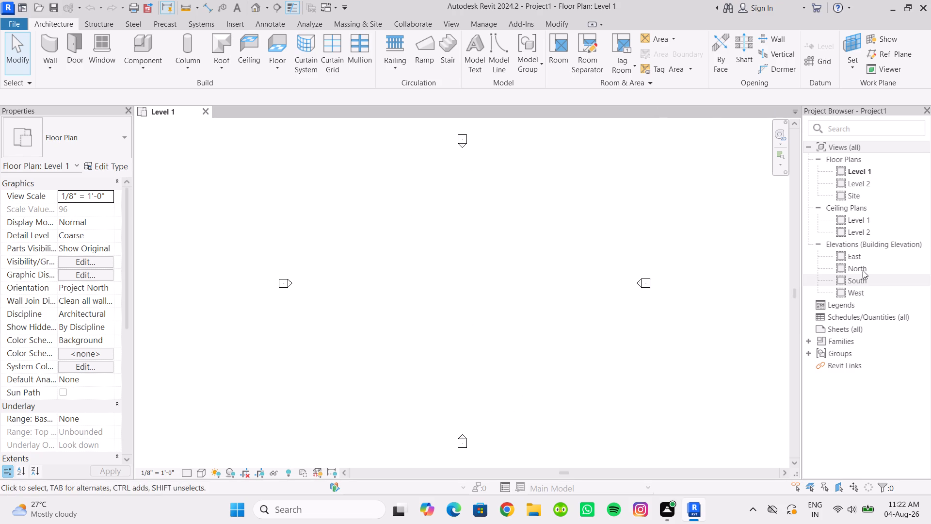
In the North elevation, add three levels above Level 2, each offset 10' 0" from the level below.
double_click(862, 272)
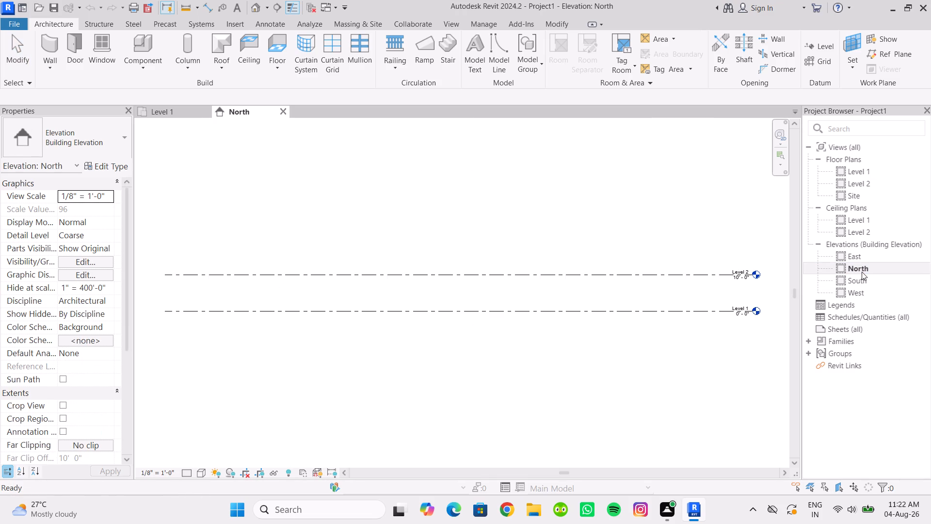
scroll(633, 307, down, 1)
middle_drag(653, 330, 661, 351)
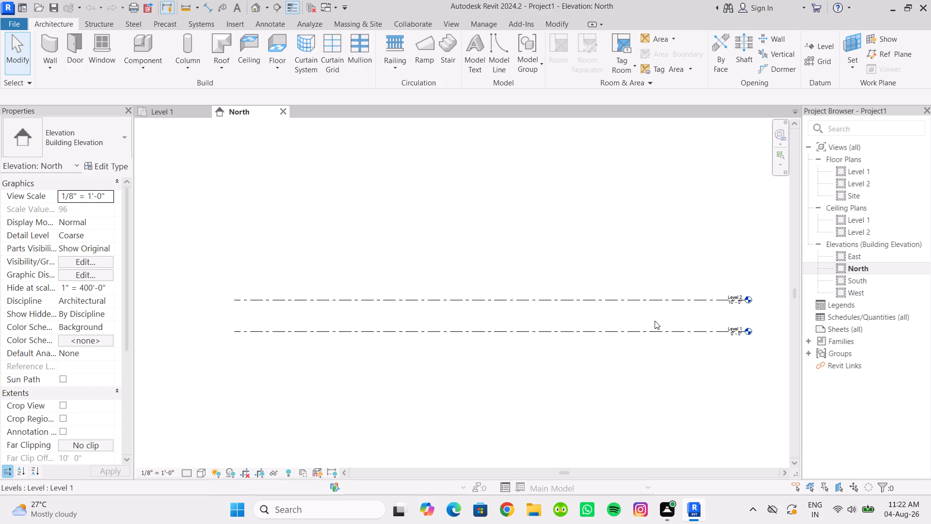
drag(655, 321, 637, 307)
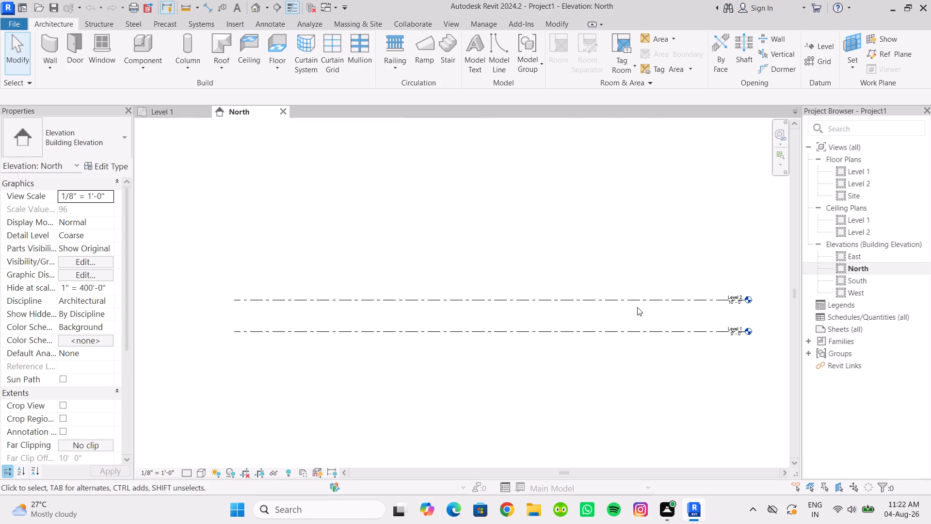
click(807, 48)
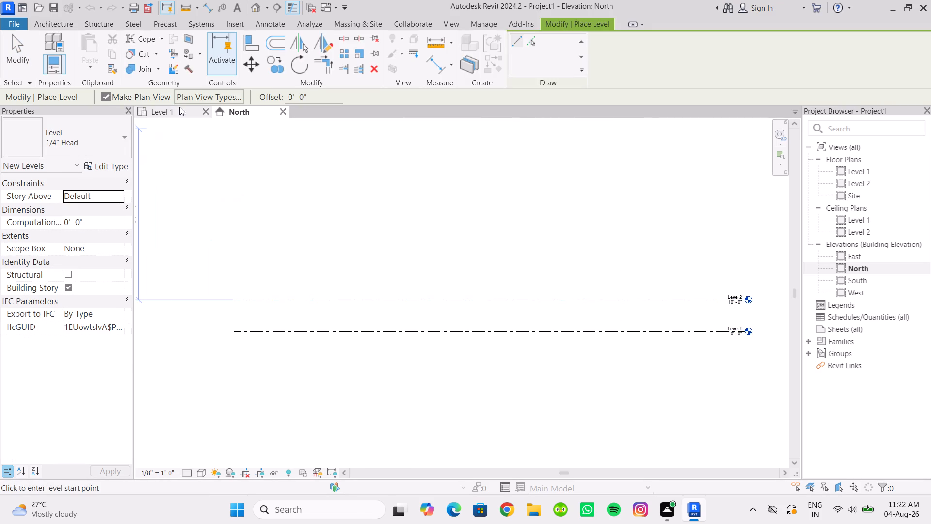
click(331, 98)
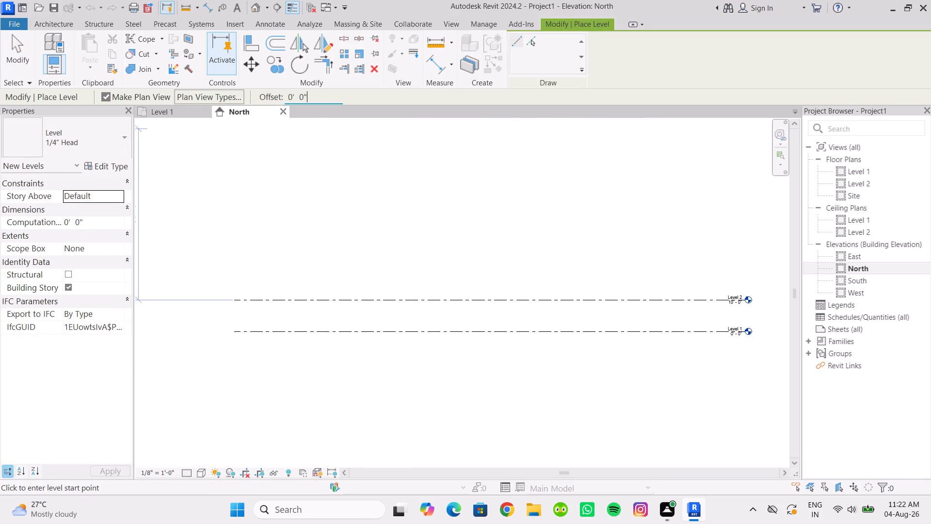
click(535, 39)
drag(320, 93, 232, 103)
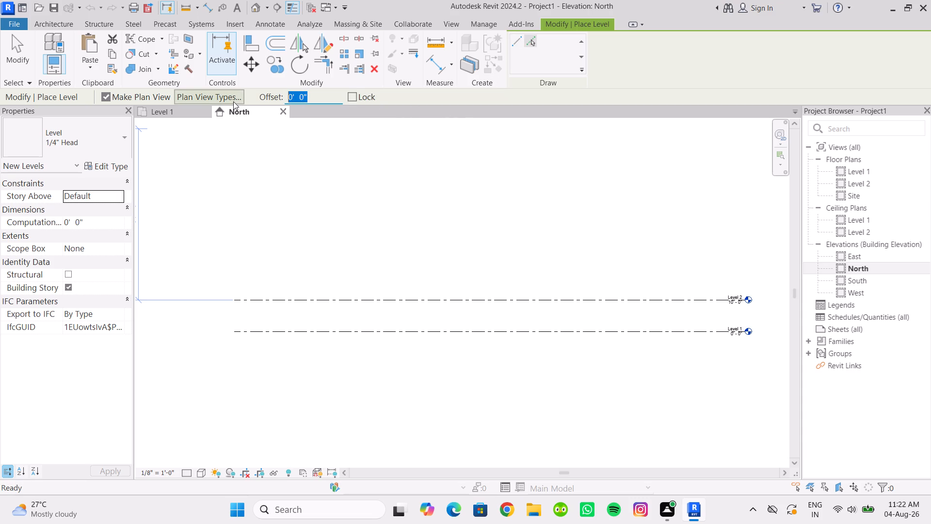
text(10')
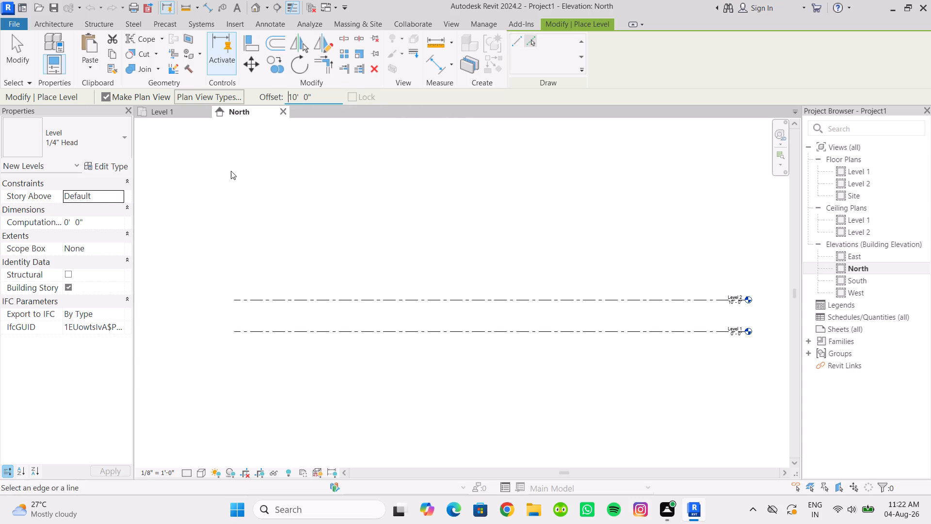
click(478, 295)
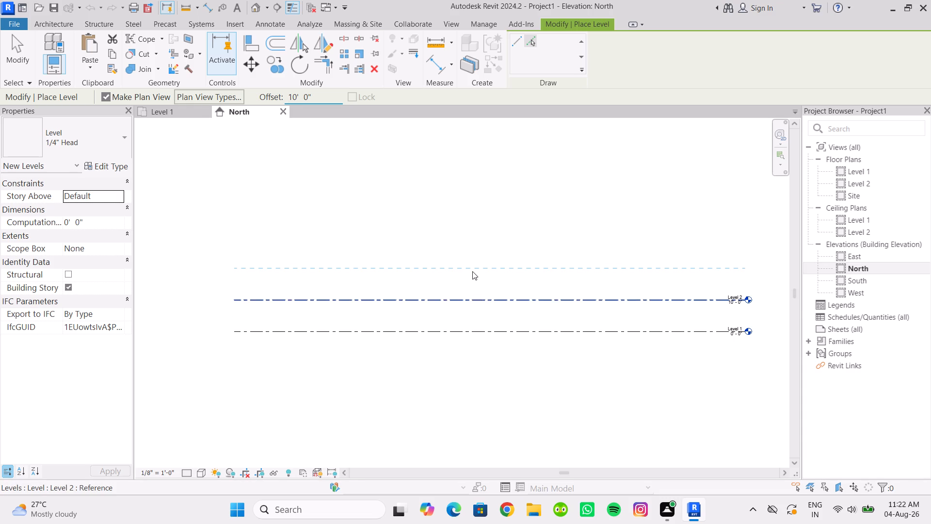
click(470, 266)
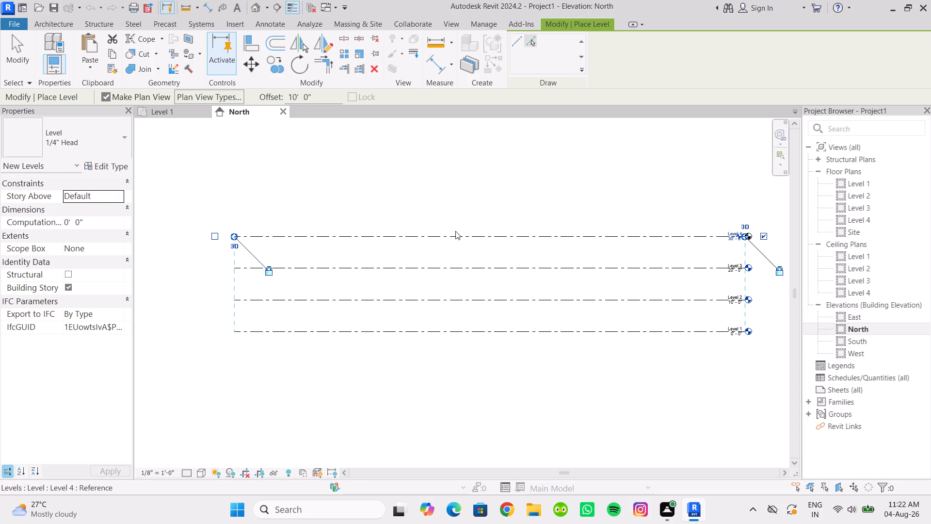
click(457, 234)
key(Escape)
key(Escape)
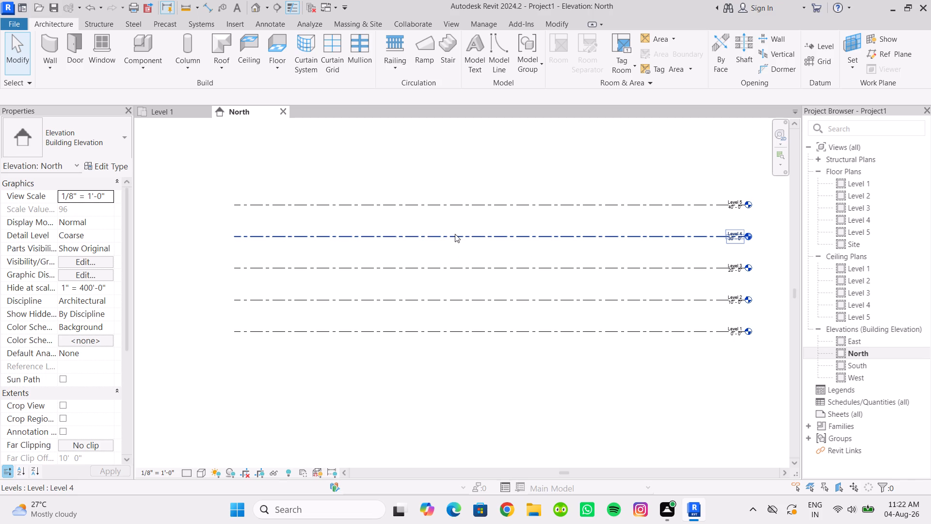
On the Level 1 floor plan, draw a closed rectangle of Generic - 8" walls, 50' wide by 40' deep, between the elevation markers.
click(165, 115)
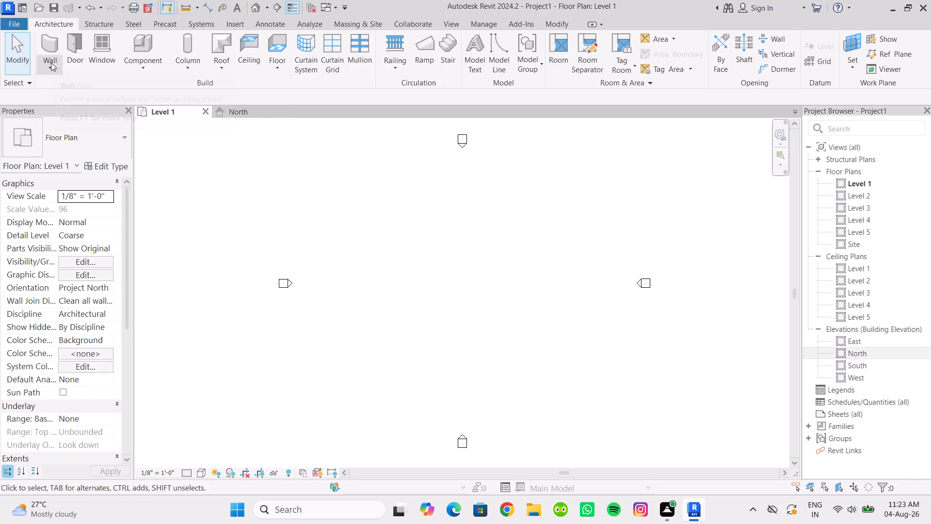
click(51, 63)
click(76, 94)
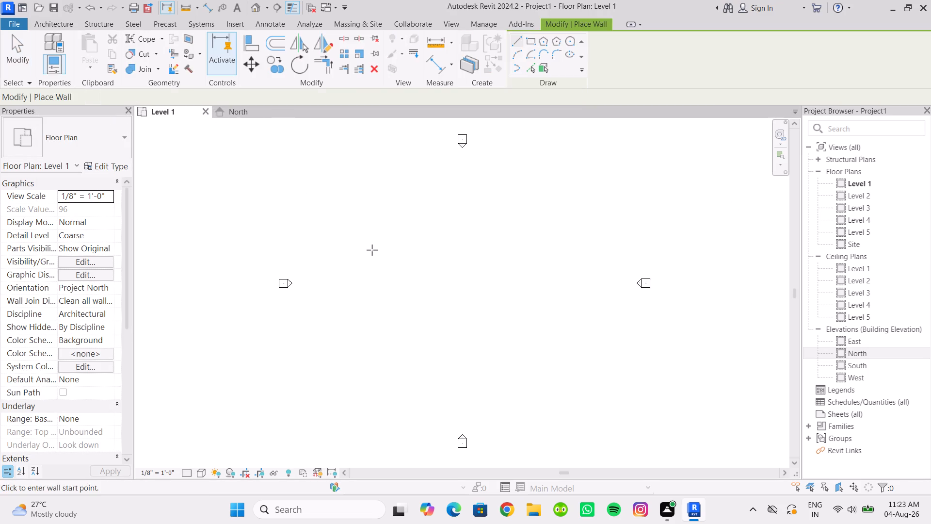
click(376, 251)
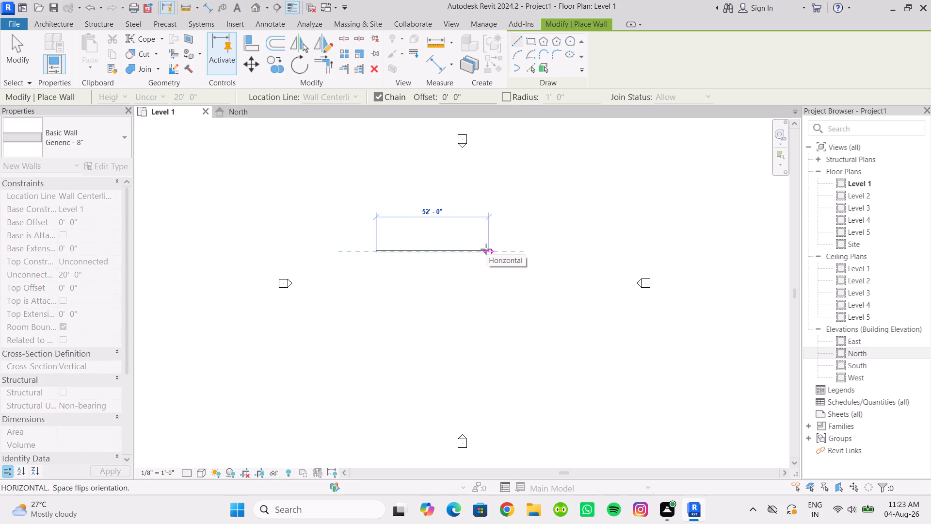
text(50')
key(Return)
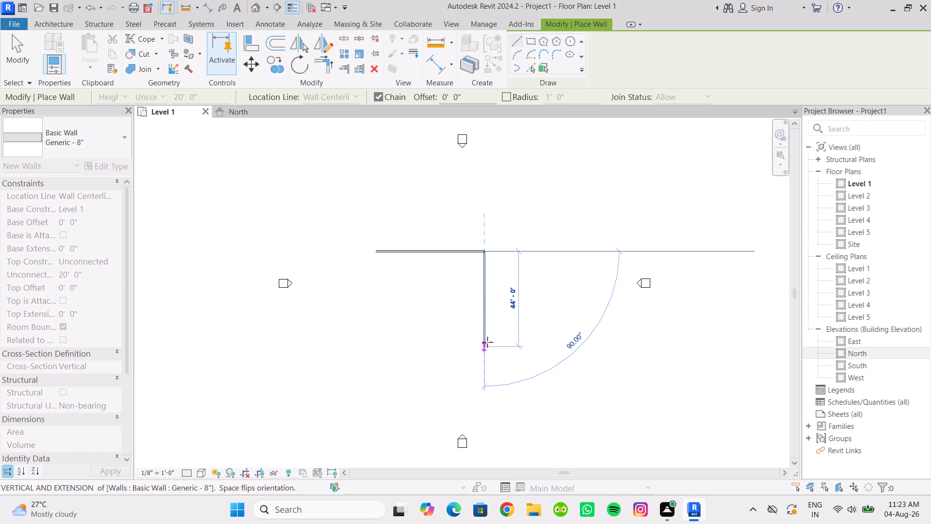
text(40')
key(Return)
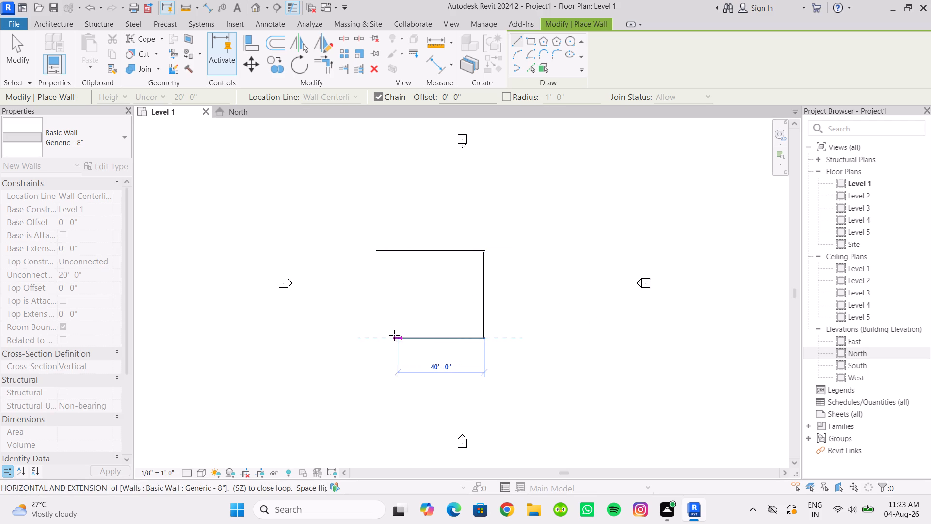
text(50')
key(Return)
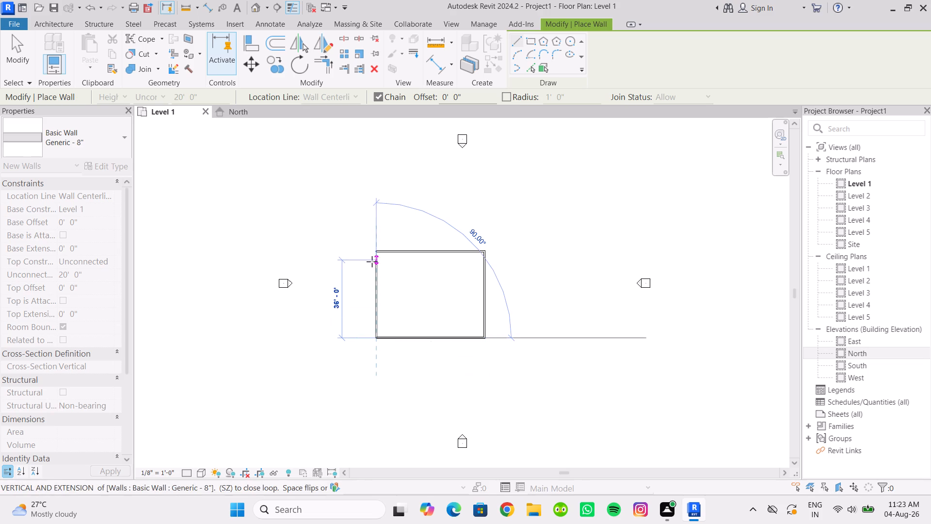
click(375, 251)
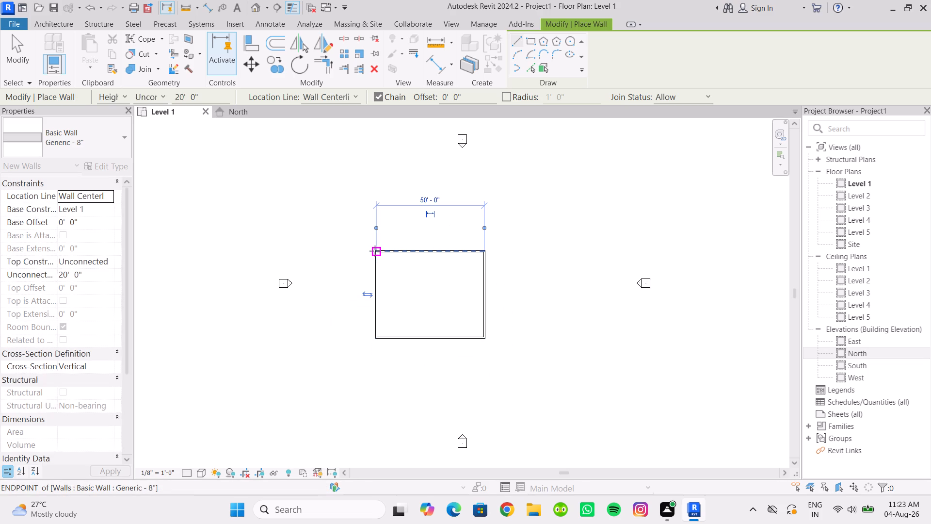
key(Escape)
key(Escape)
Select all four walls of the rectangle and nudge them east until they sit roughly centred between the elevation markers.
scroll(411, 283, down, 1)
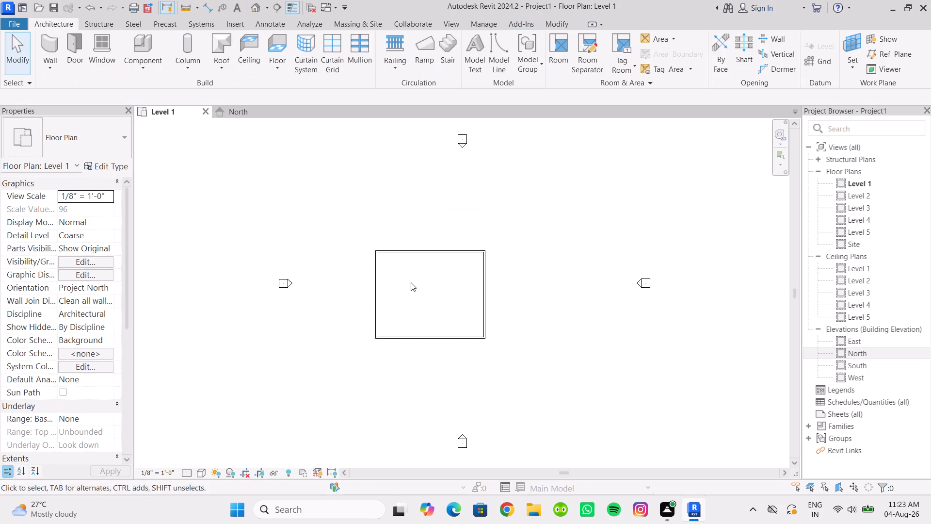
middle_drag(411, 282, 399, 275)
click(343, 232)
drag(353, 237, 503, 377)
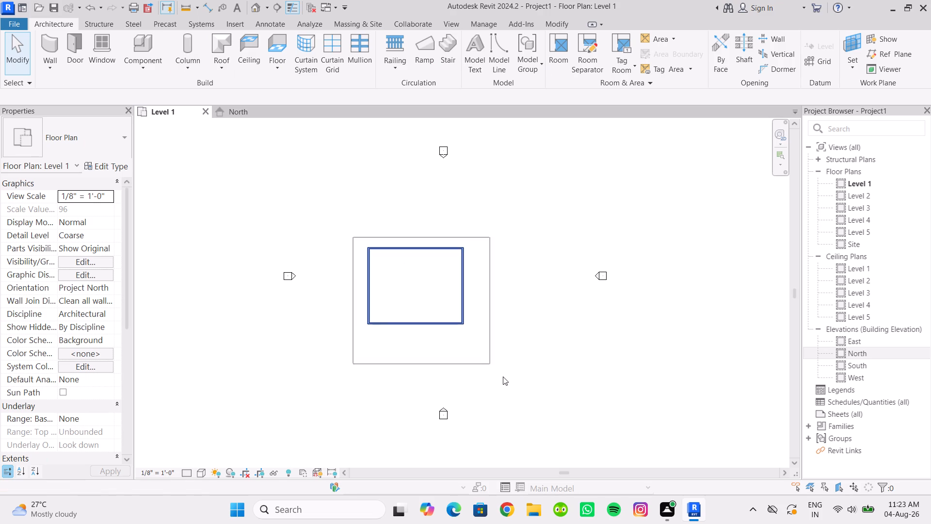
drag(503, 377, 505, 380)
key(Right)
key(Right)
key(Right)
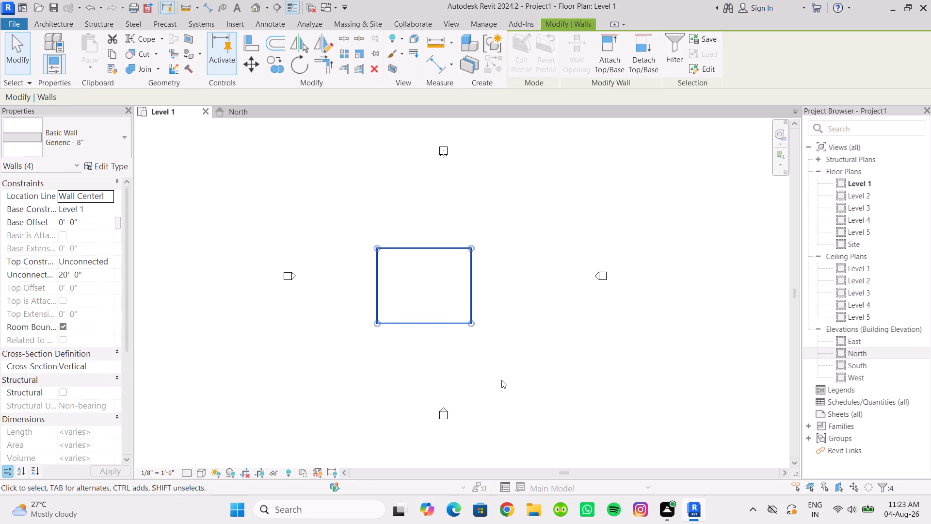
key(Right)
key(Right)
key(Right)
key(Right)
key(Right)
key(Right)
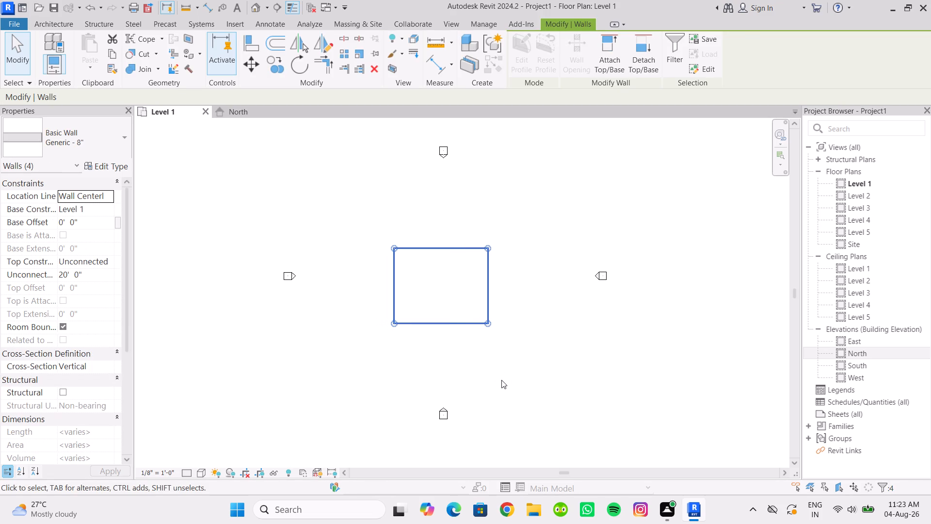
key(Escape)
Set the unconnected height of all four Level 1 walls to 10'.
scroll(417, 275, up, 1)
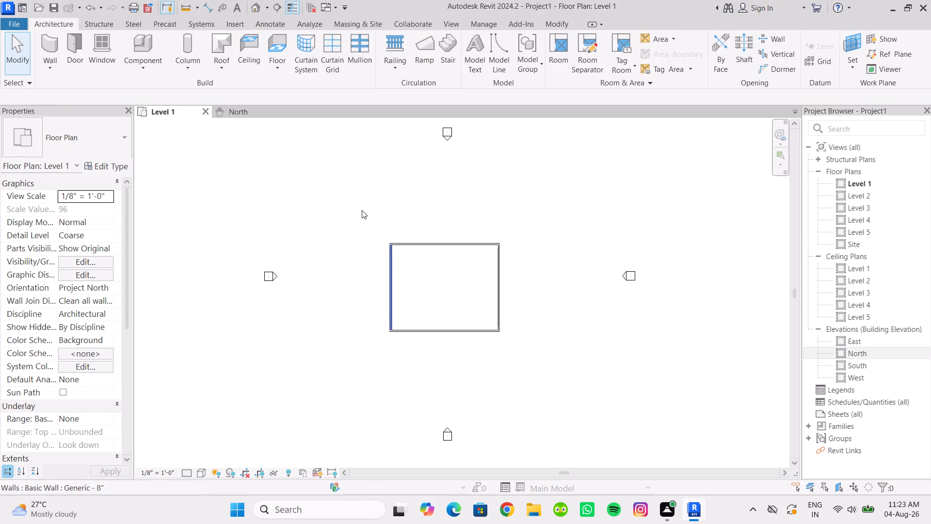
drag(362, 209, 559, 383)
click(89, 278)
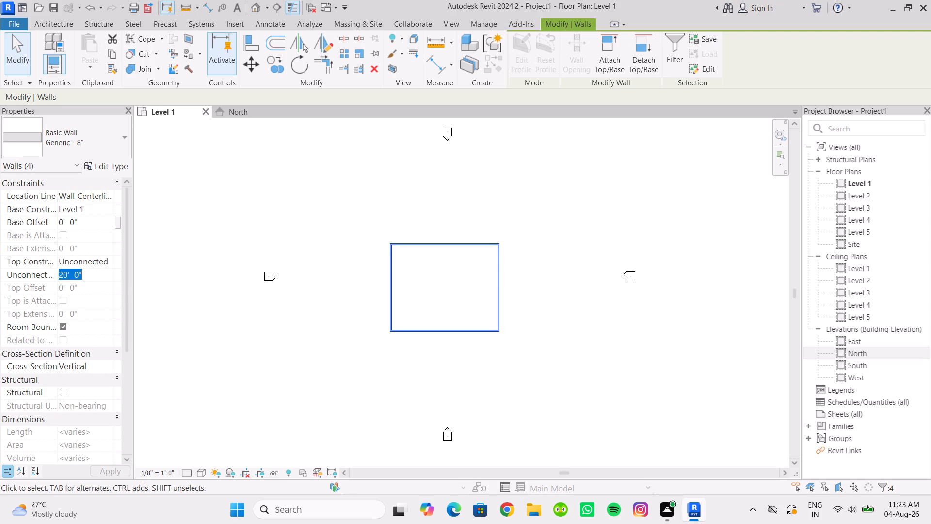
text(10')
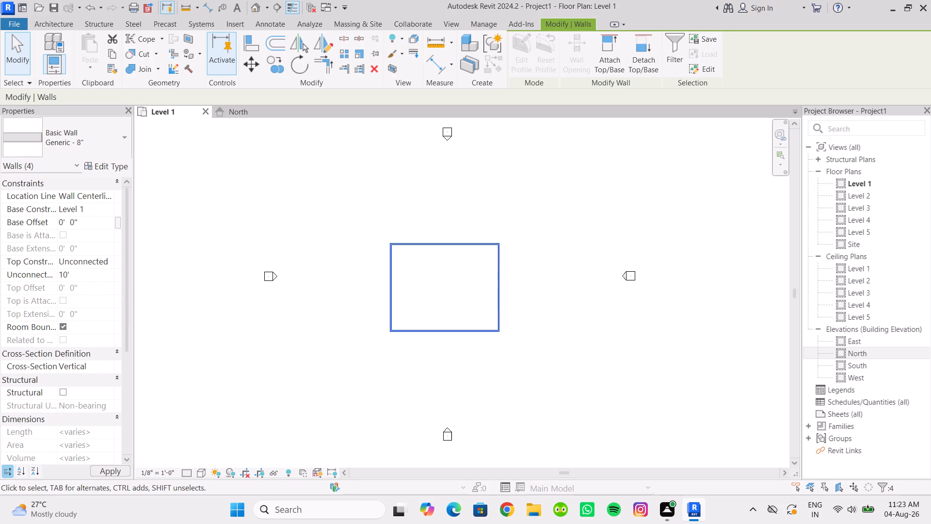
click(365, 285)
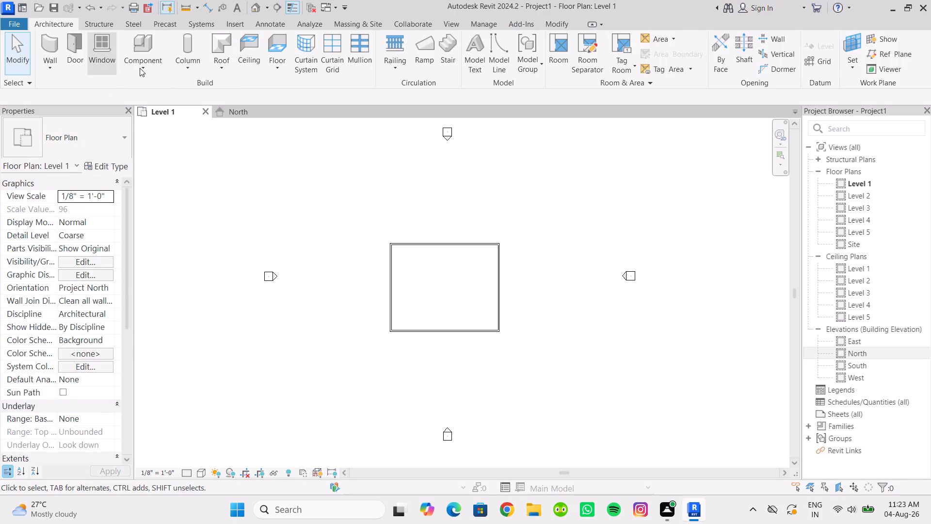
Create a Generic - 12" architectural floor on Level 1 with a rectangular boundary along the outer corners of the walls.
click(267, 61)
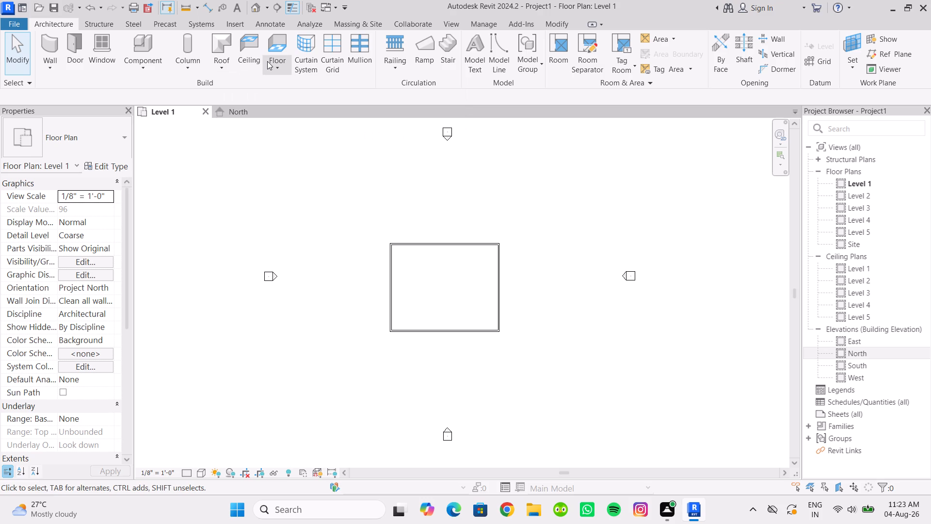
click(267, 61)
click(227, 70)
click(227, 70)
click(227, 70)
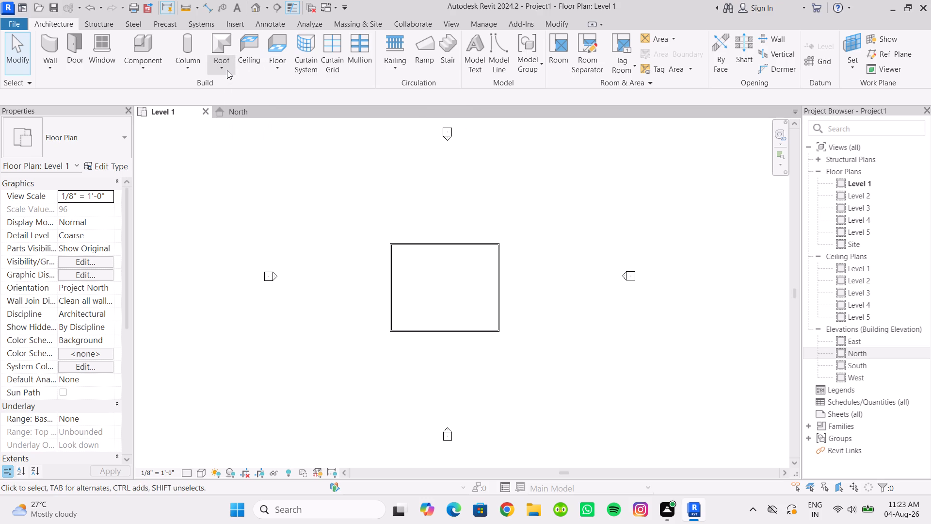
click(227, 70)
click(269, 71)
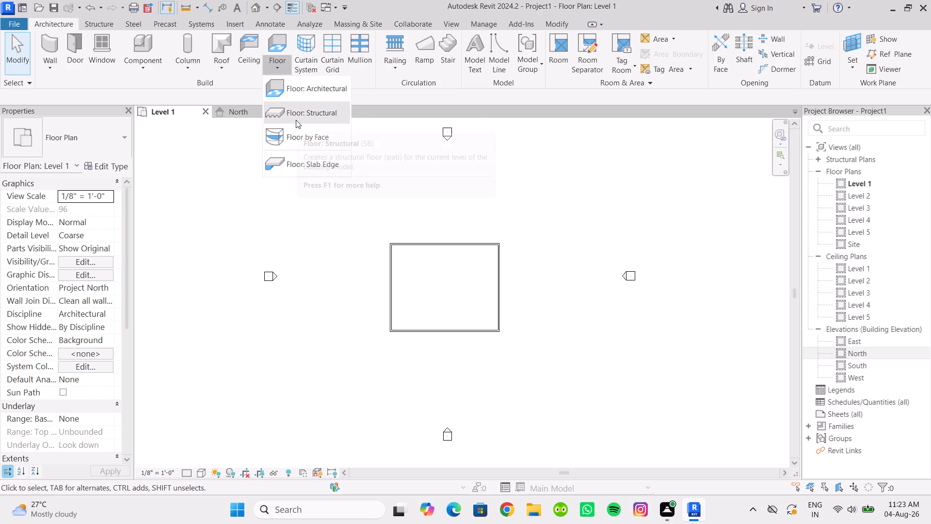
click(299, 93)
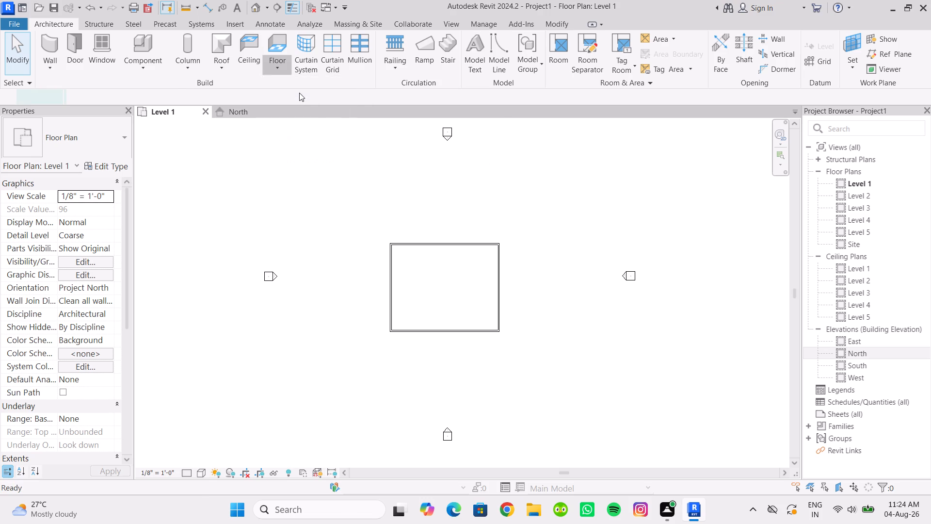
click(625, 44)
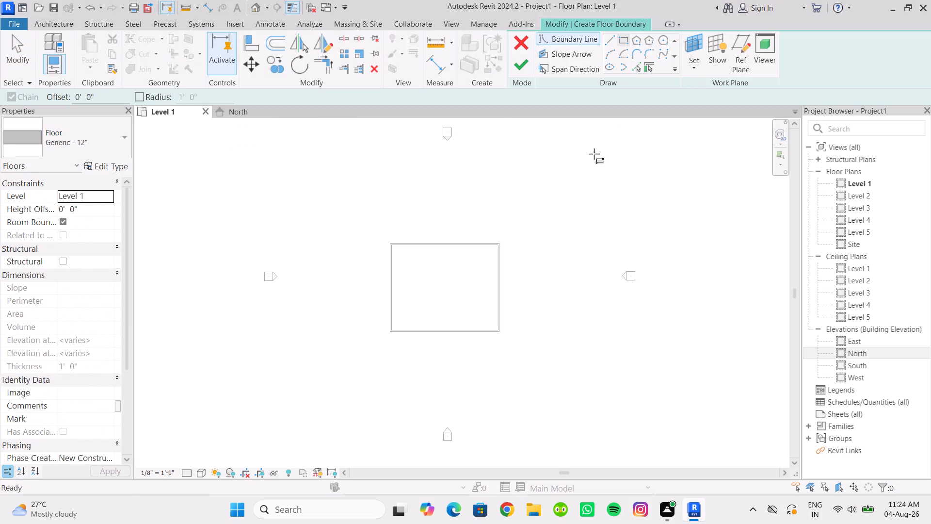
scroll(400, 254, up, 2)
click(386, 238)
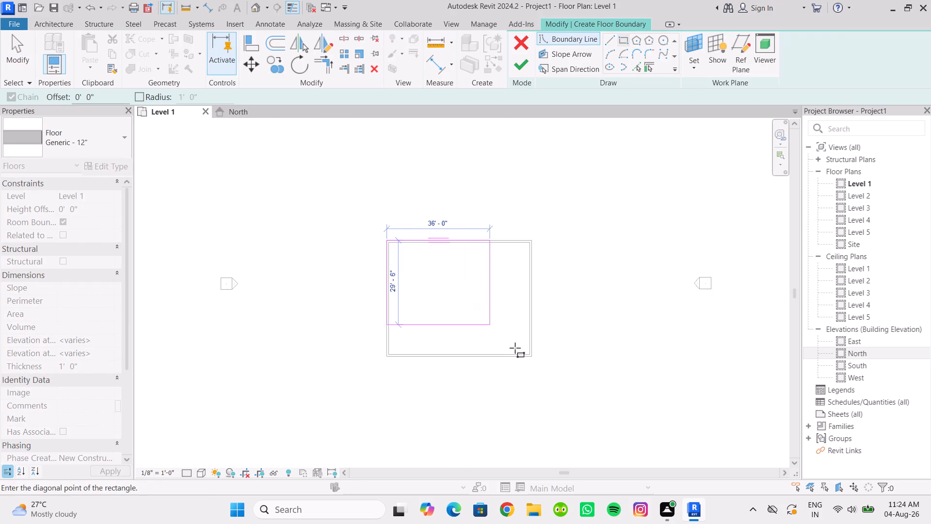
scroll(532, 357, up, 2)
click(533, 357)
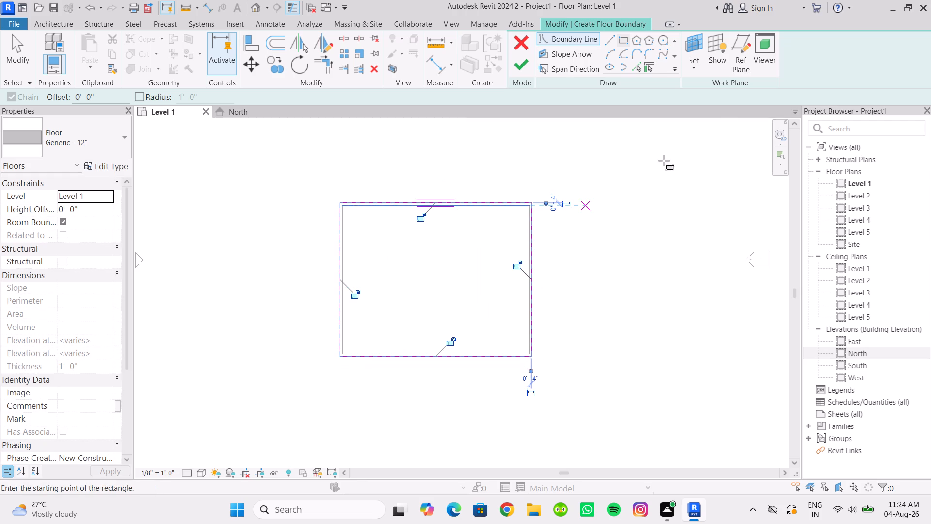
click(523, 62)
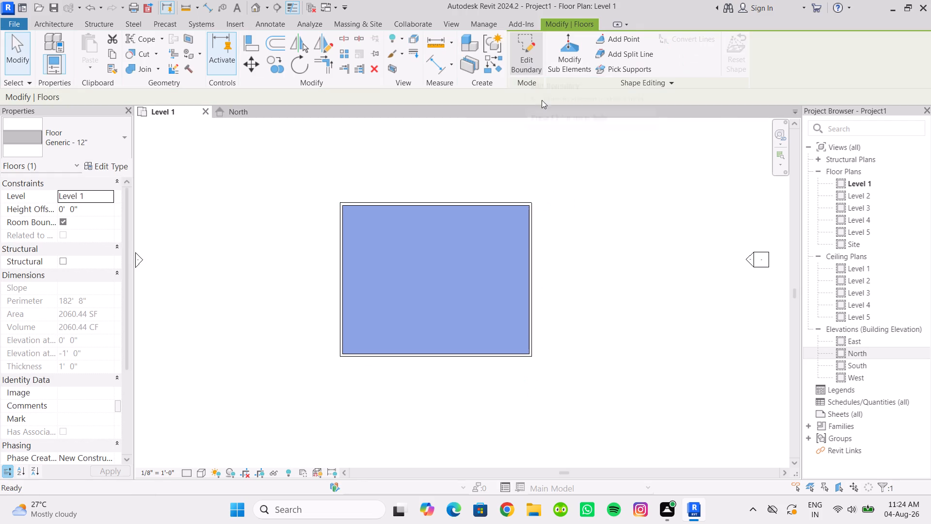
In the North elevation, set the Level 1 floor's height offset from level to 1'.
click(248, 116)
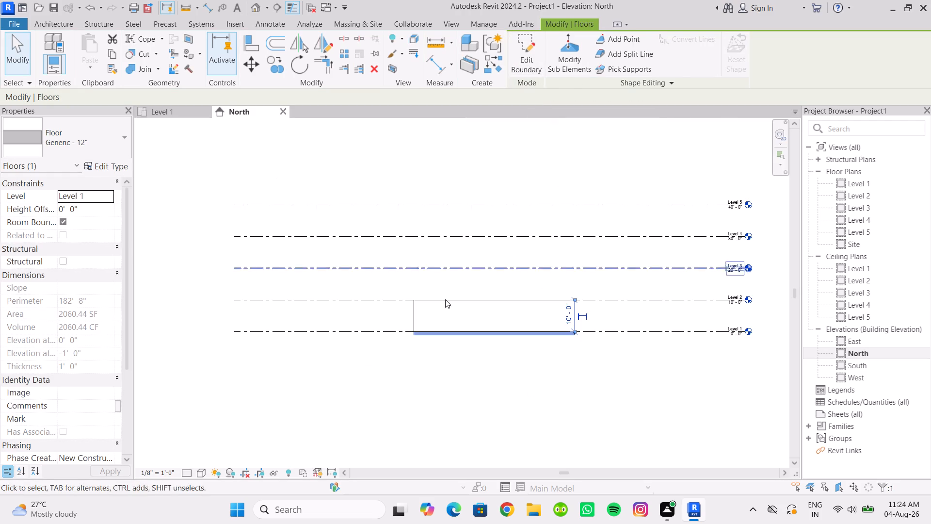
scroll(471, 340, up, 3)
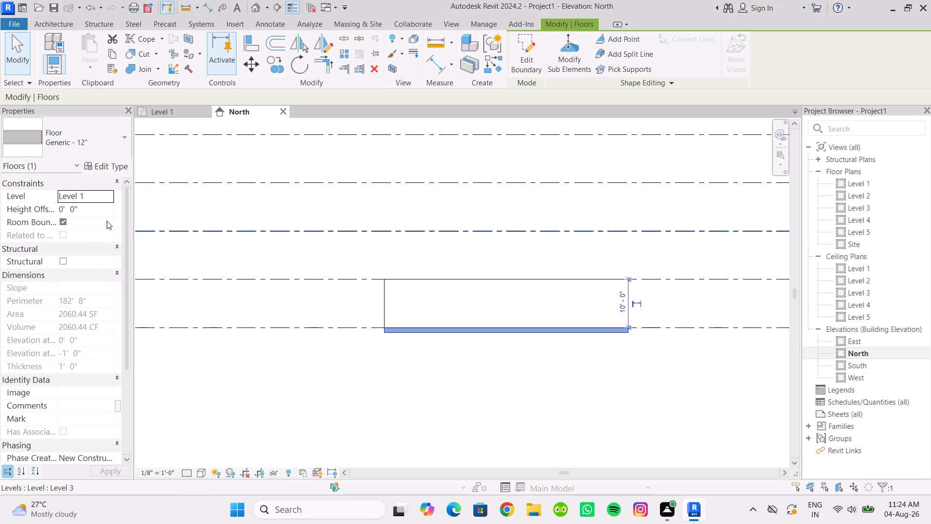
scroll(307, 278, down, 1)
middle_drag(307, 278, 274, 283)
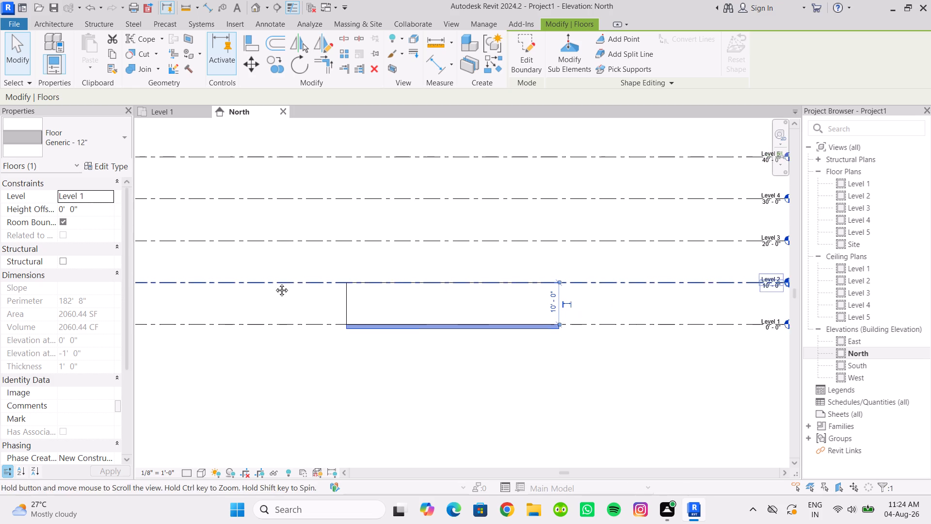
middle_drag(274, 283, 273, 283)
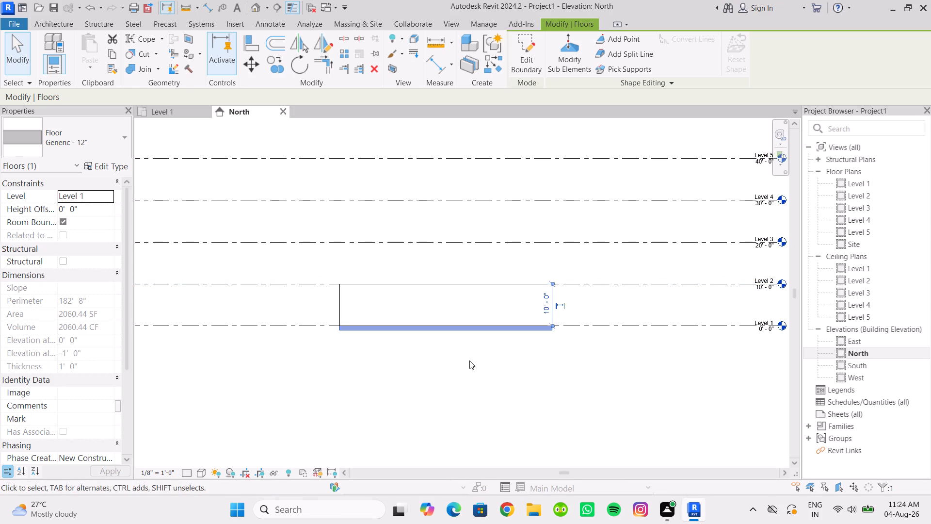
key(Escape)
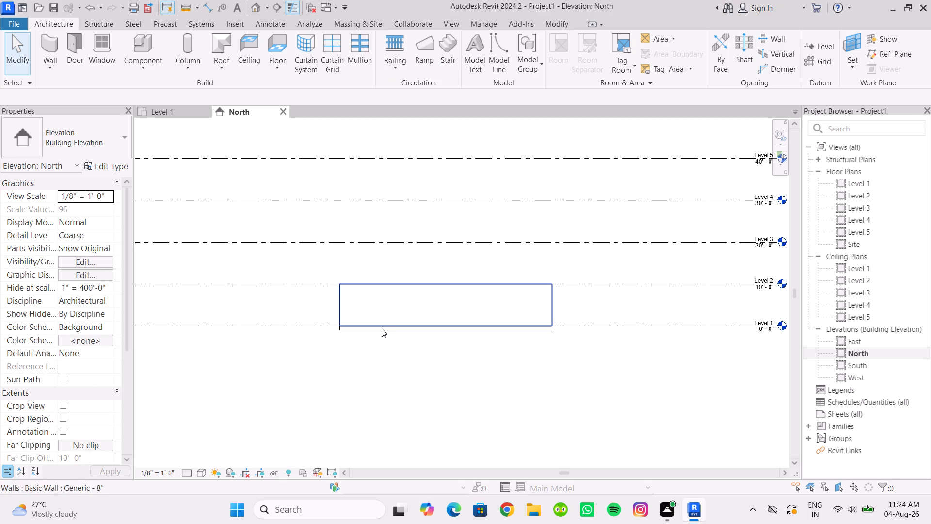
click(361, 330)
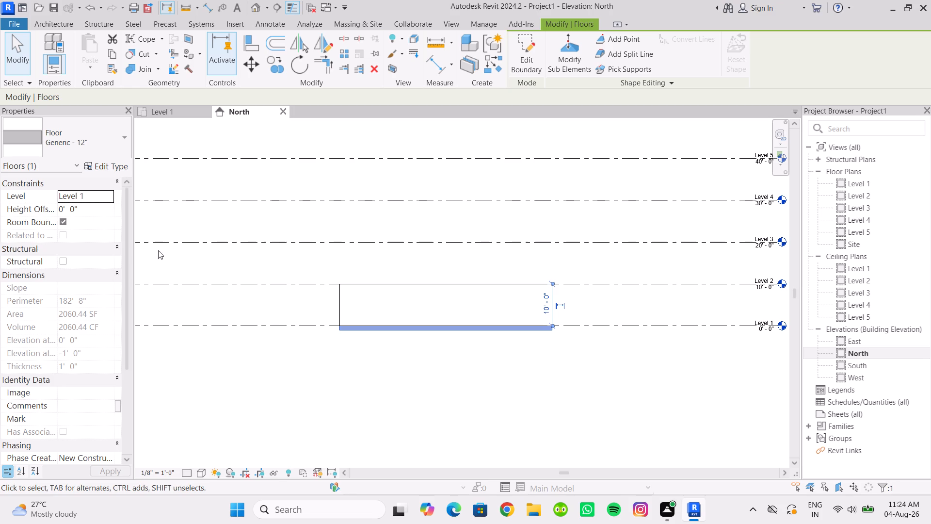
click(103, 208)
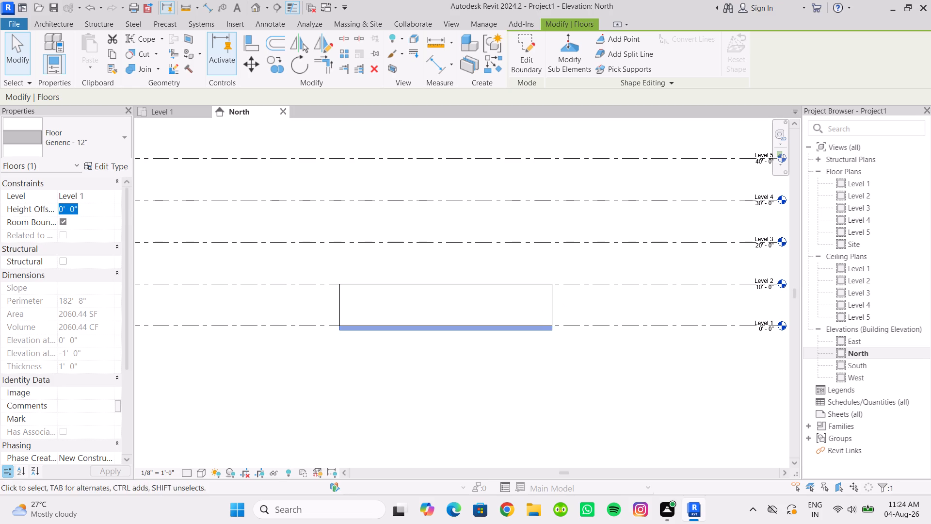
text(1')
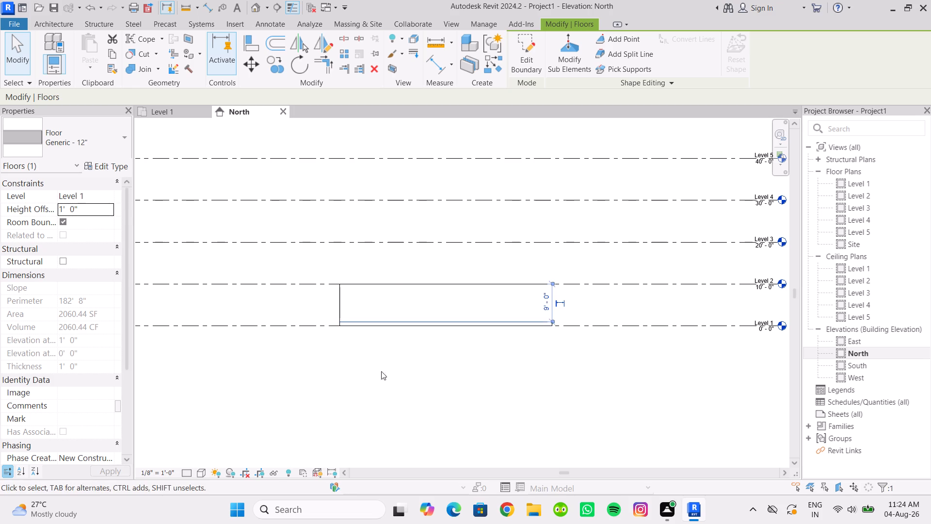
click(387, 376)
scroll(356, 333, up, 2)
click(366, 320)
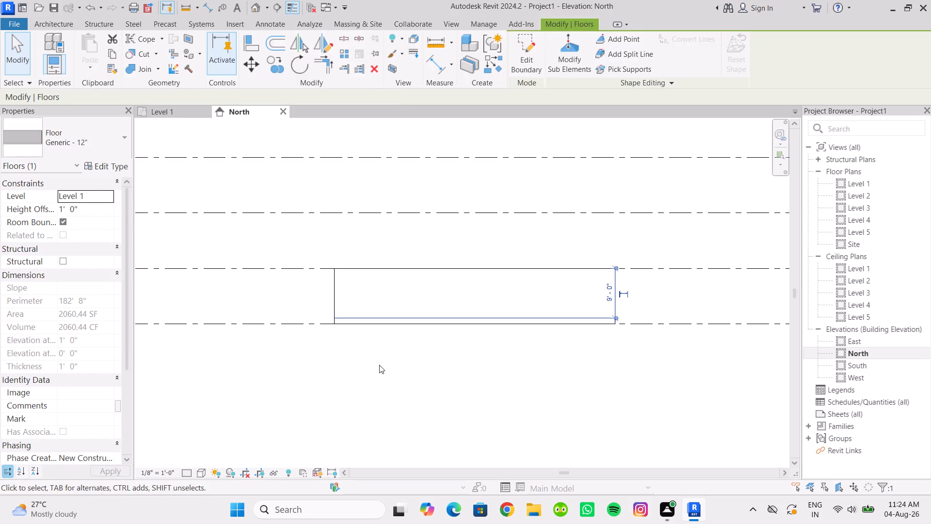
click(379, 365)
Copy the Level 1 walls and floor together and paste them aligned to Levels 2, 3, 4 and 5.
drag(318, 242, 673, 374)
middle_drag(670, 374, 645, 393)
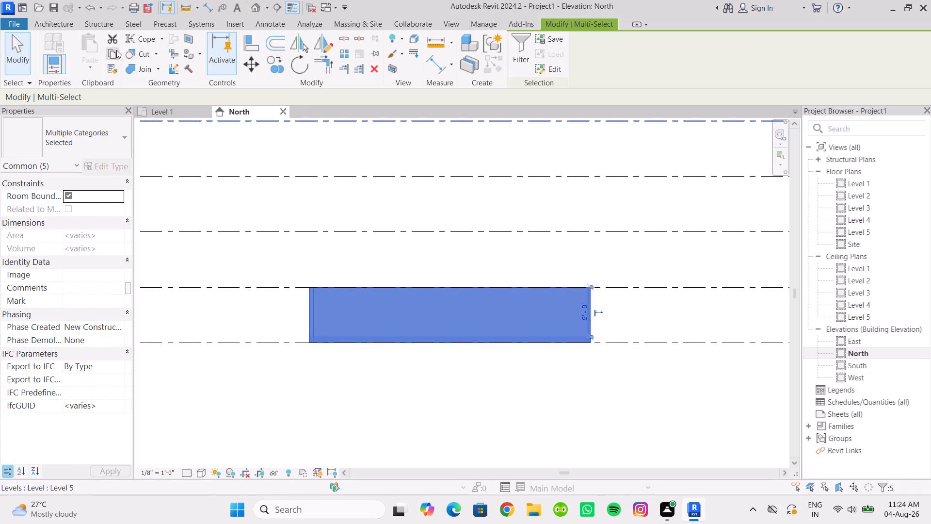
click(116, 50)
click(90, 71)
click(125, 105)
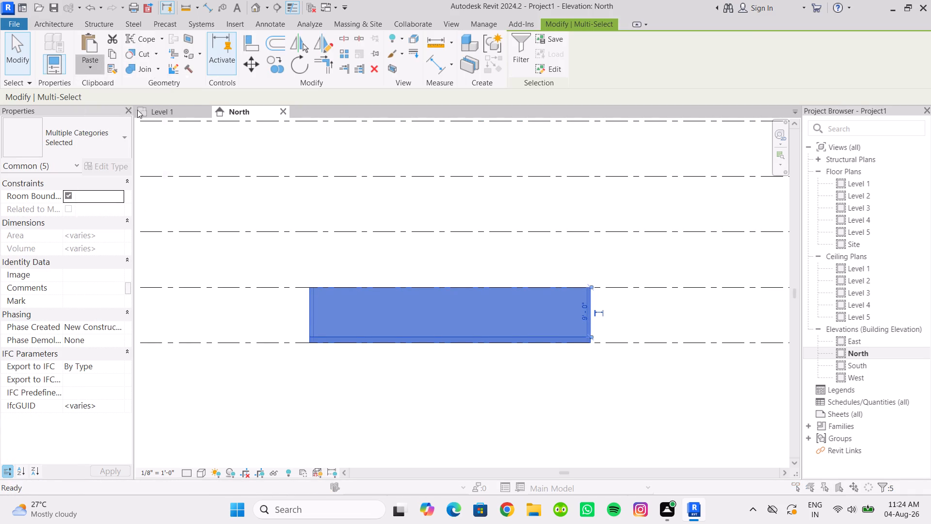
drag(427, 218, 411, 183)
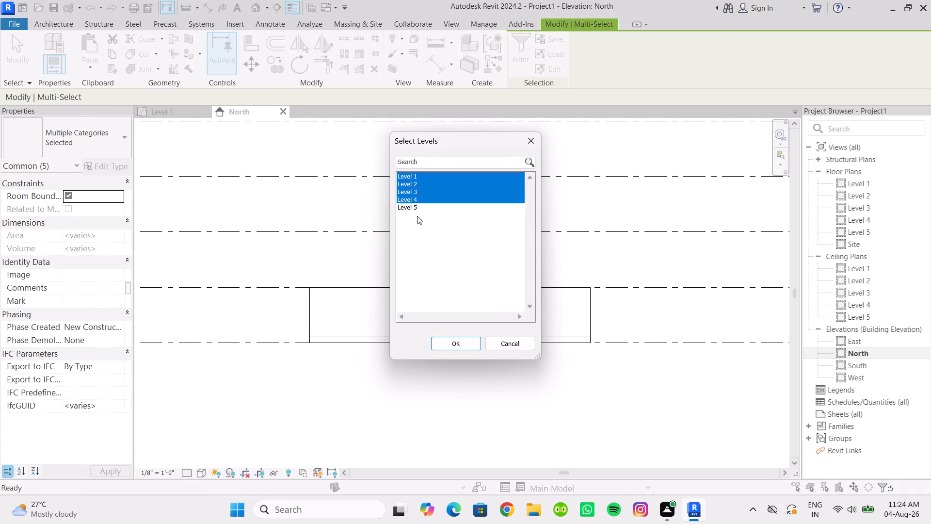
drag(417, 216, 405, 183)
drag(417, 219, 397, 192)
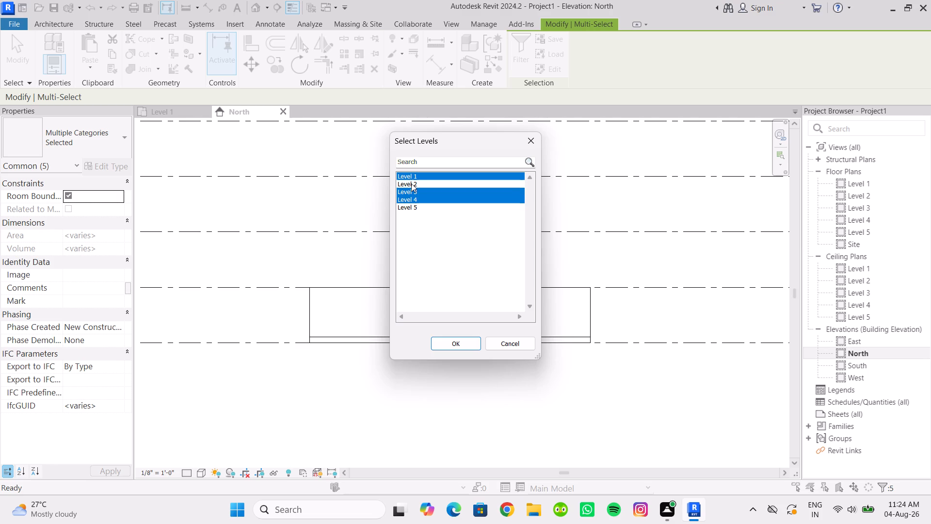
drag(411, 183, 416, 212)
click(453, 347)
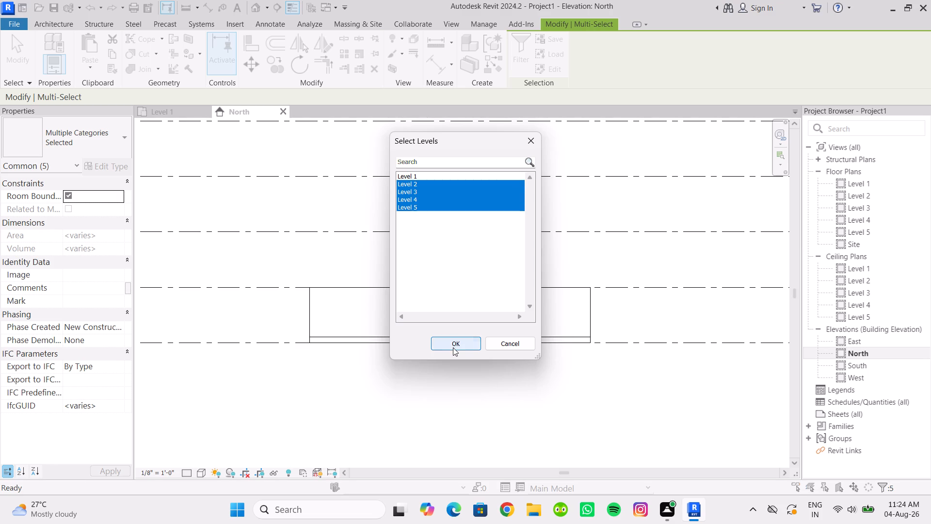
scroll(453, 347, down, 4)
middle_drag(454, 349, 427, 371)
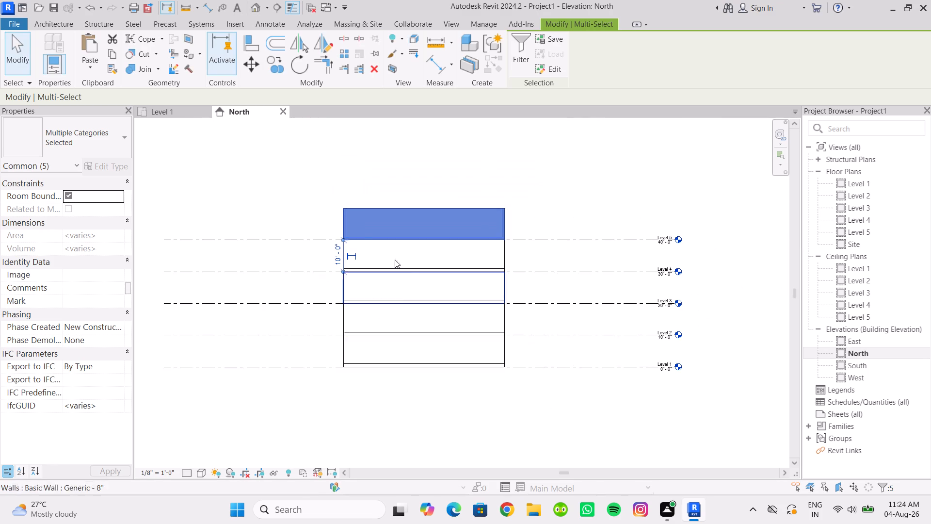
scroll(363, 232, up, 2)
click(357, 173)
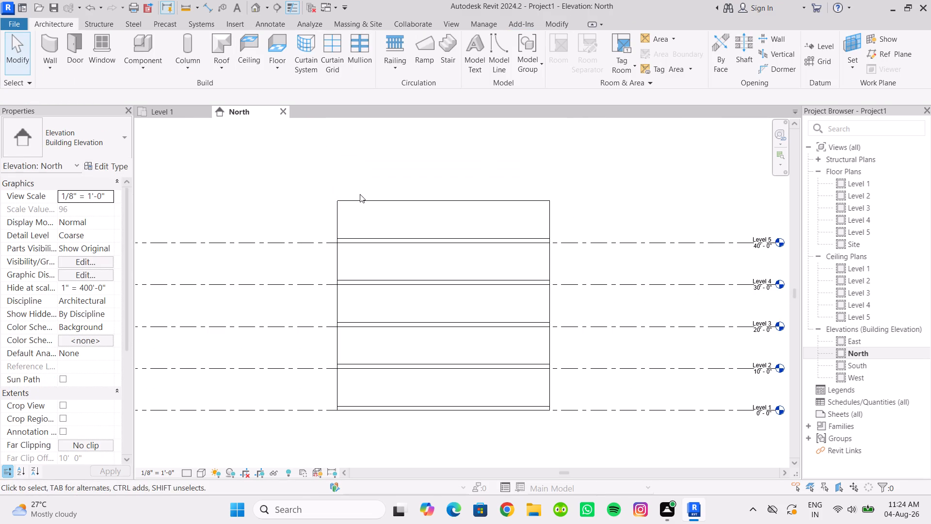
Copy the Level 5 floor slab 10' straight up to the top of the Level 5 walls in the North elevation.
middle_drag(360, 194, 335, 222)
scroll(360, 195, up, 1)
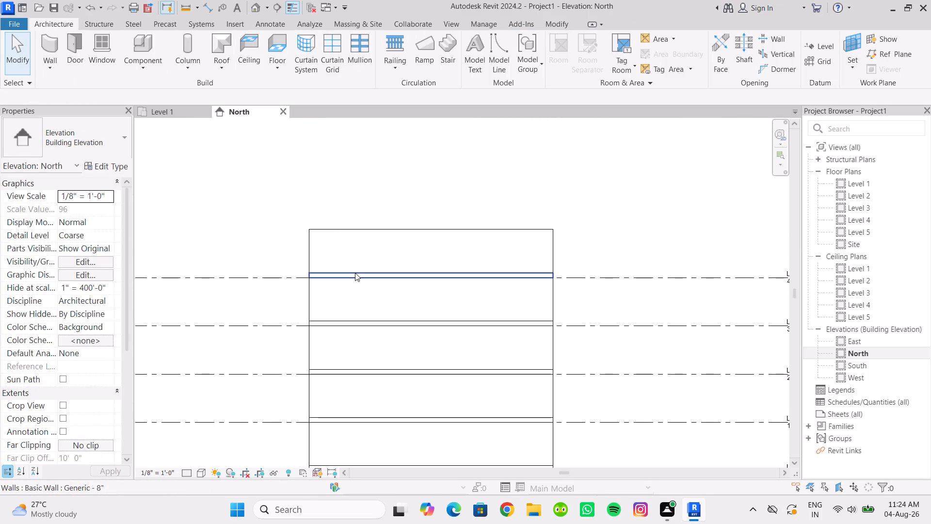
click(355, 273)
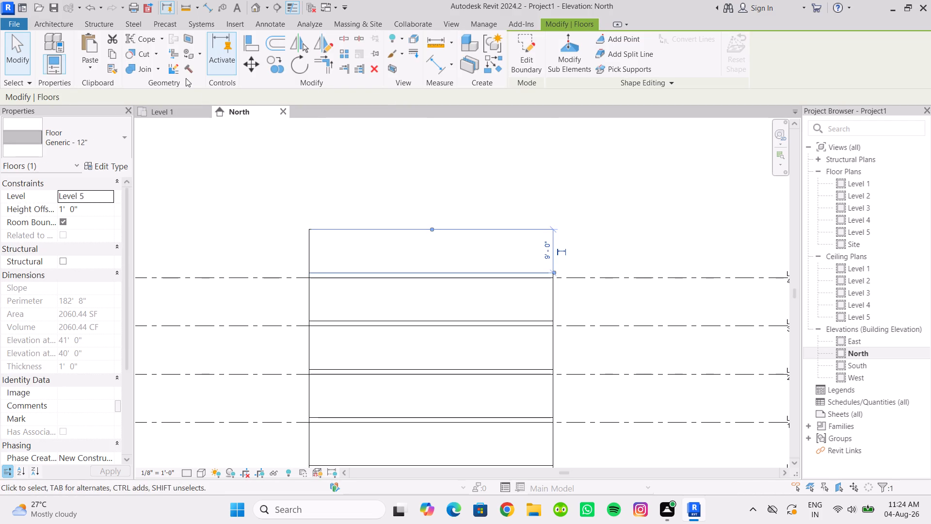
click(270, 68)
scroll(311, 282, up, 4)
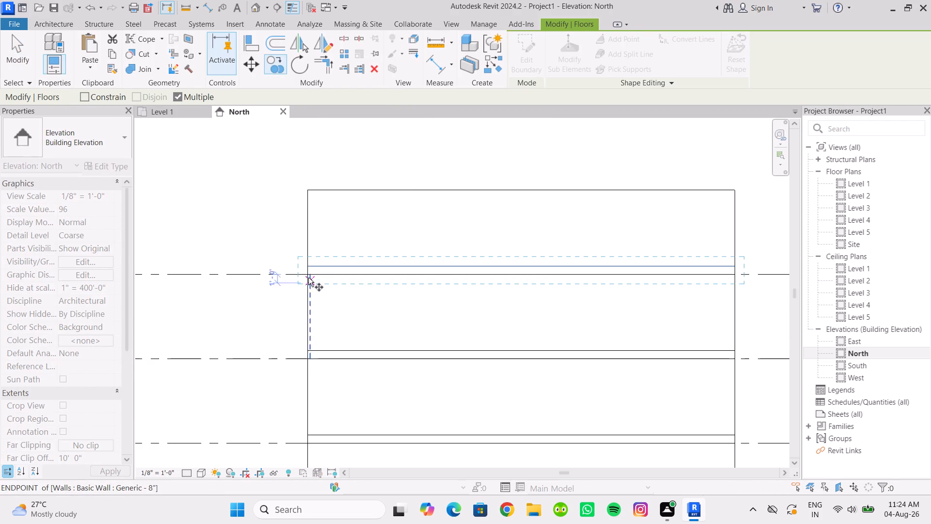
click(307, 276)
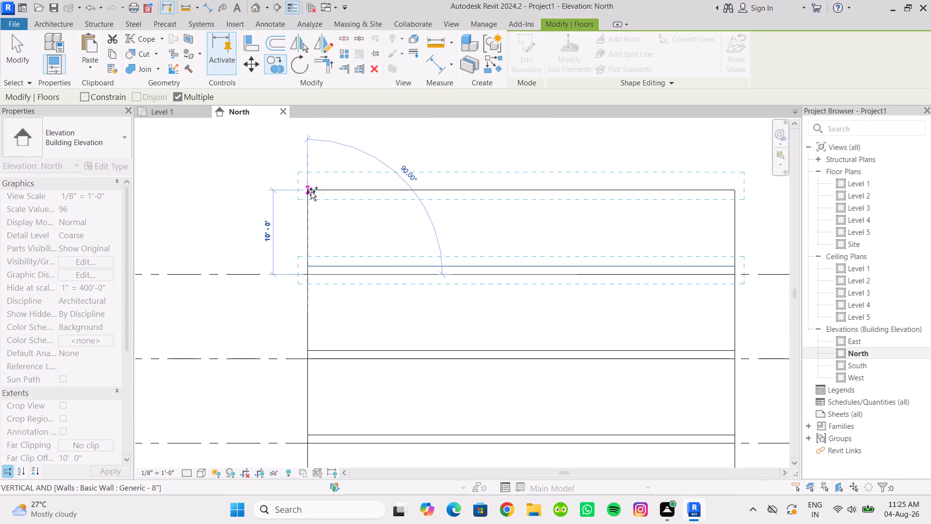
click(311, 192)
key(grave)
key(Escape)
key(Escape)
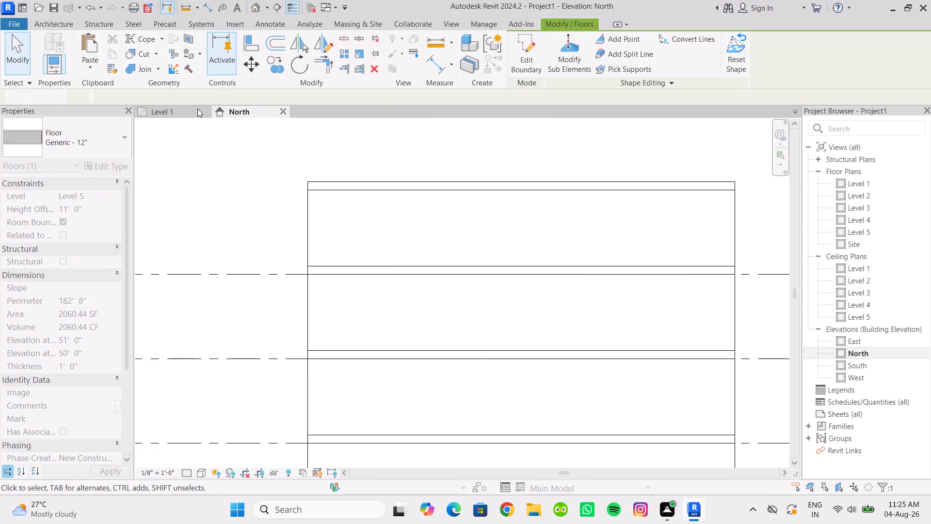
key(Escape)
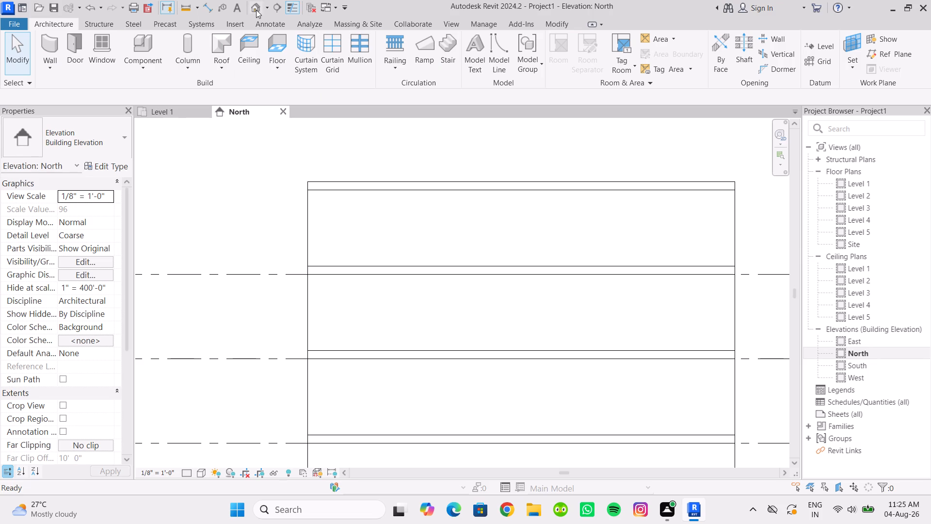
Open the default 3D view and set its visual style to Shaded.
click(256, 10)
scroll(488, 304, up, 1)
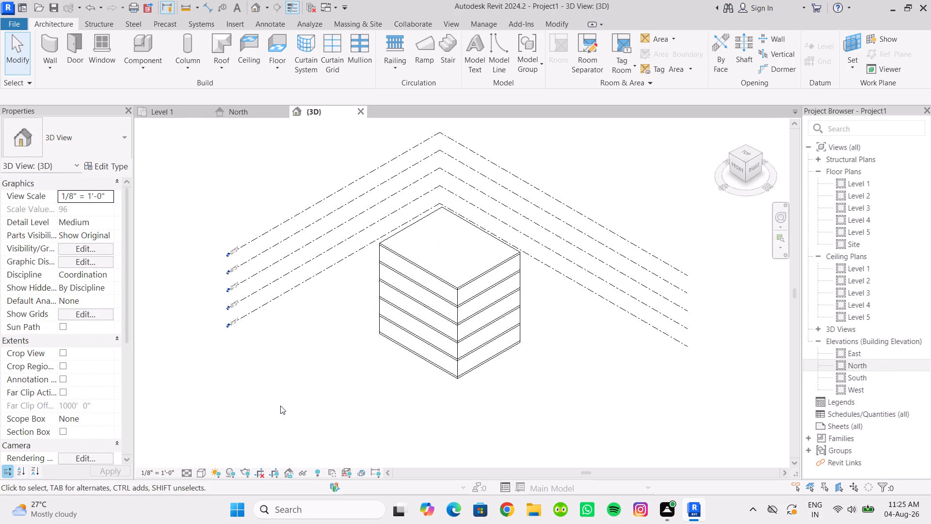
click(202, 470)
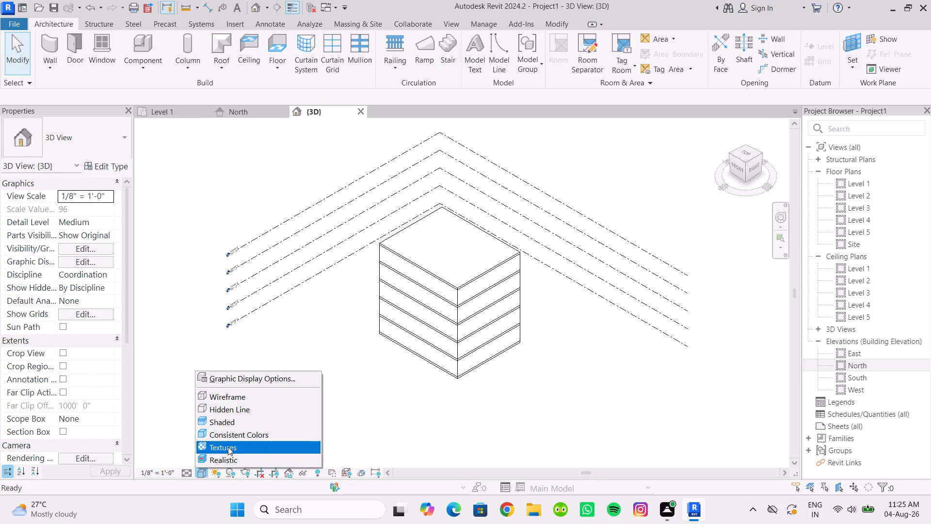
click(223, 423)
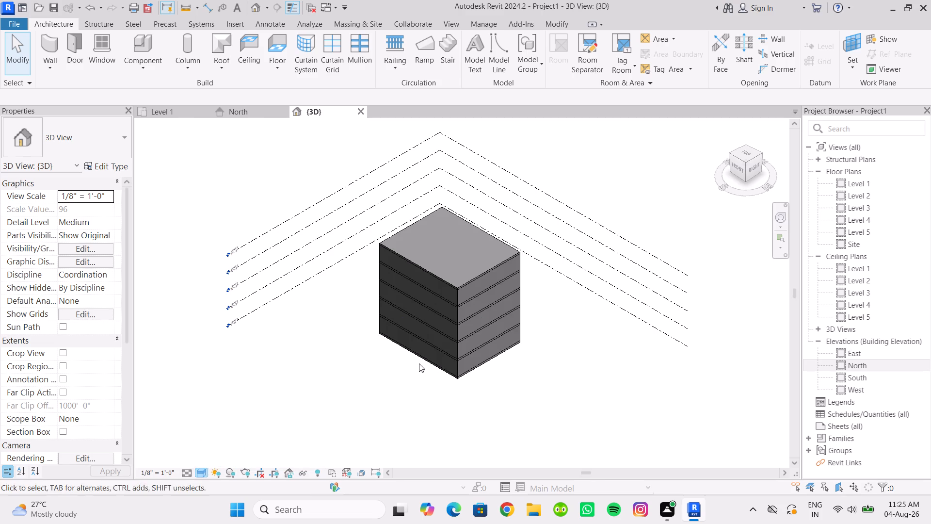
Examine the shaded building from all sides, checking the stacked walls, floor slabs and top slab.
scroll(494, 312, up, 2)
scroll(440, 264, up, 3)
scroll(440, 264, down, 2)
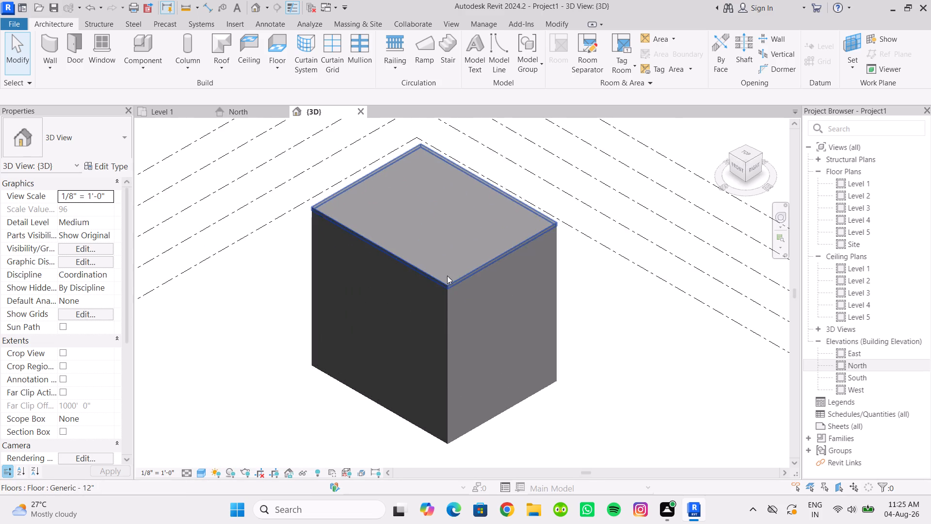
shift+middle_drag(447, 276, 610, 217)
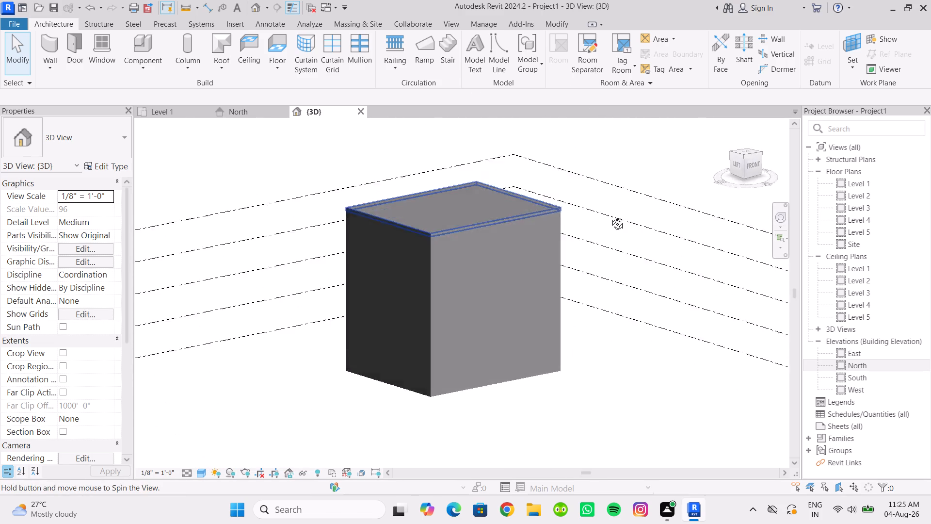
shift+middle_drag(610, 217, 482, 177)
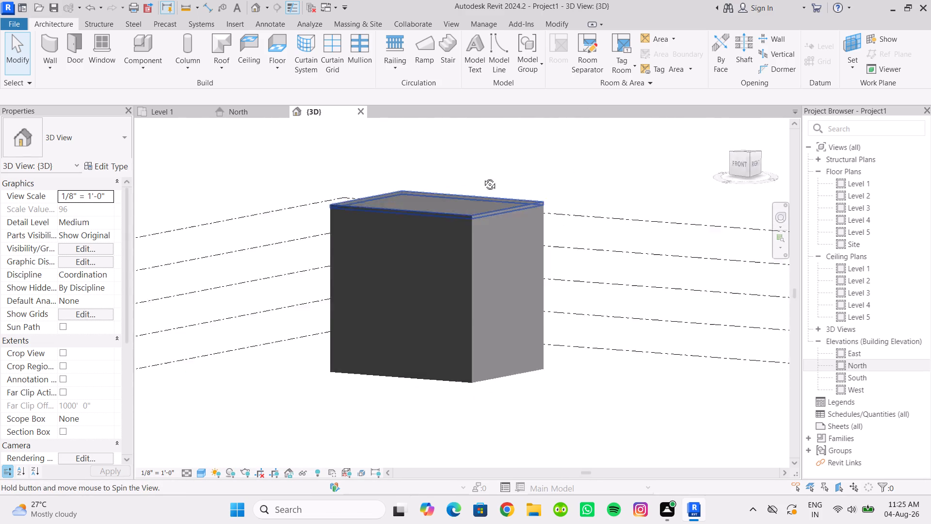
shift+middle_drag(482, 177, 553, 222)
scroll(493, 232, down, 2)
shift+middle_drag(488, 237, 465, 164)
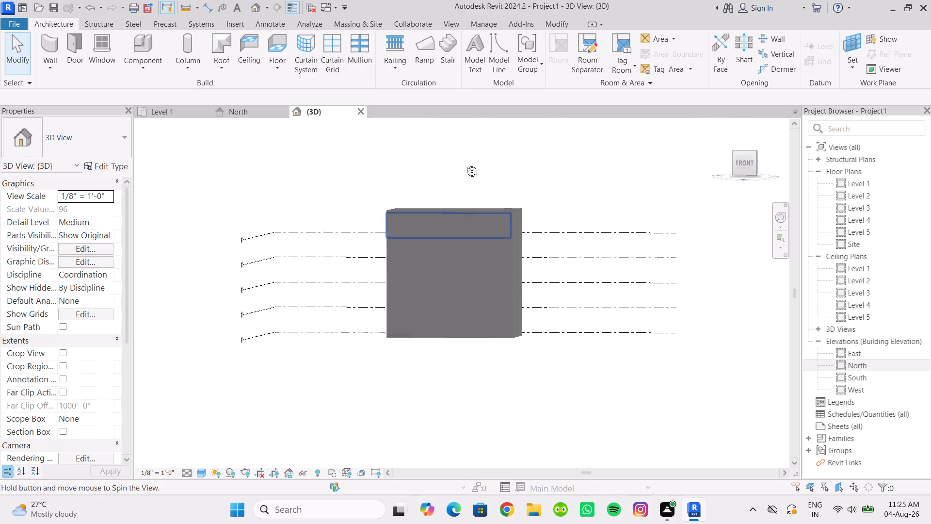
shift+middle_drag(465, 164, 451, 197)
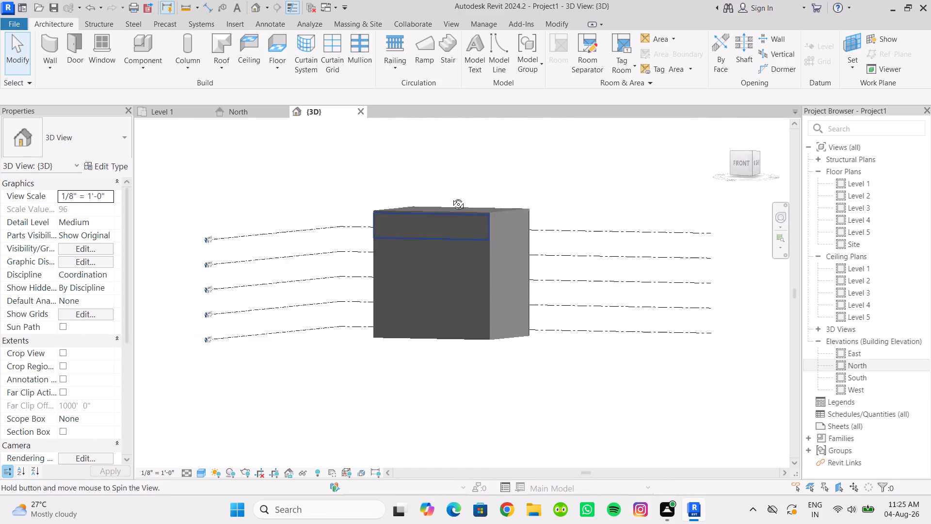
shift+middle_drag(451, 197, 459, 208)
scroll(442, 227, up, 1)
scroll(429, 375, up, 2)
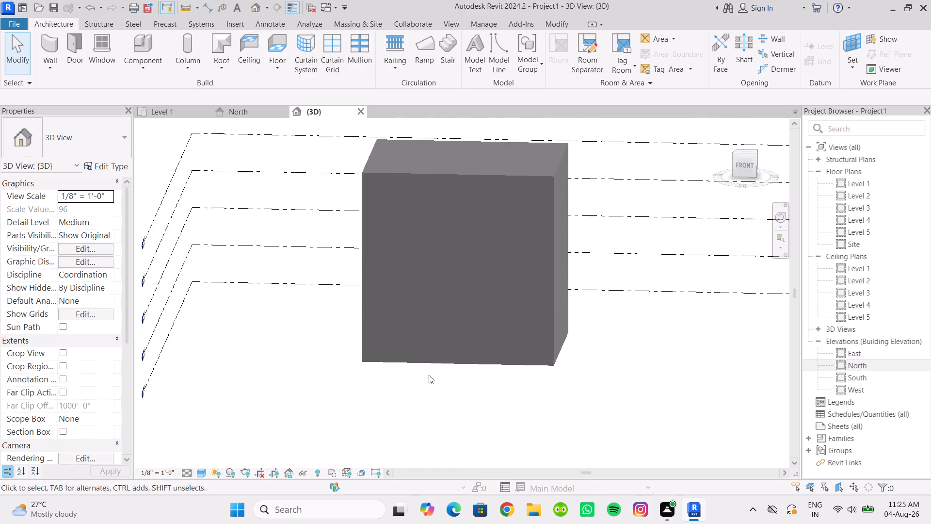
scroll(429, 375, up, 2)
scroll(426, 373, down, 5)
shift+middle_drag(412, 339, 417, 253)
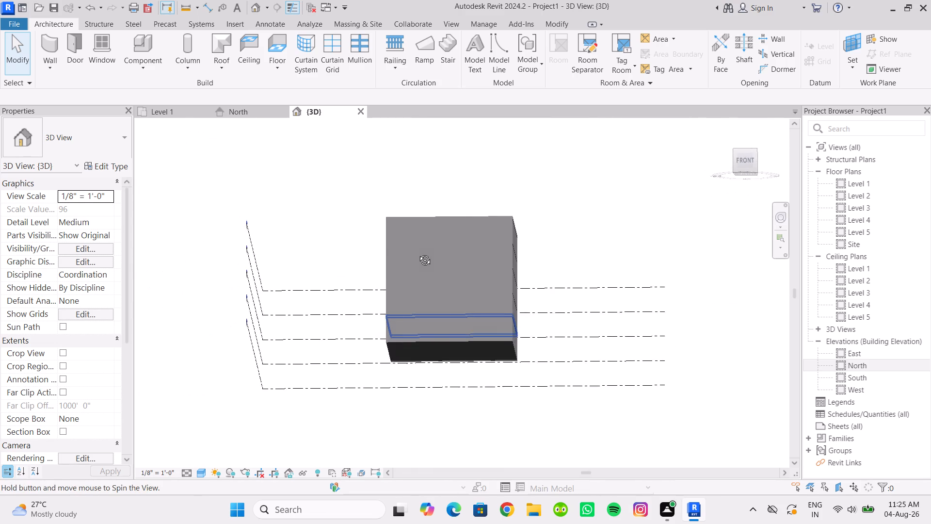
shift+middle_drag(417, 253, 434, 316)
scroll(431, 302, down, 1)
middle_drag(431, 302, 414, 325)
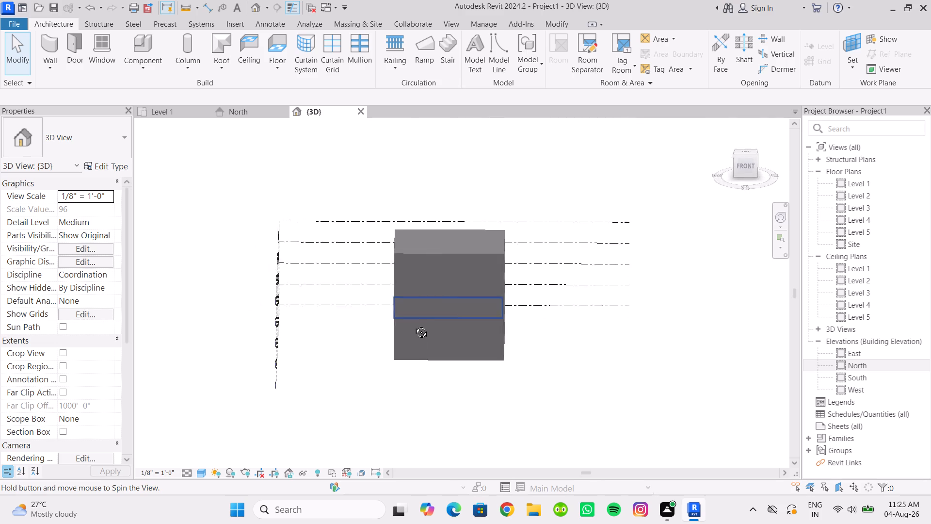
middle_drag(414, 325, 412, 275)
scroll(422, 363, up, 2)
shift+middle_drag(421, 355, 459, 360)
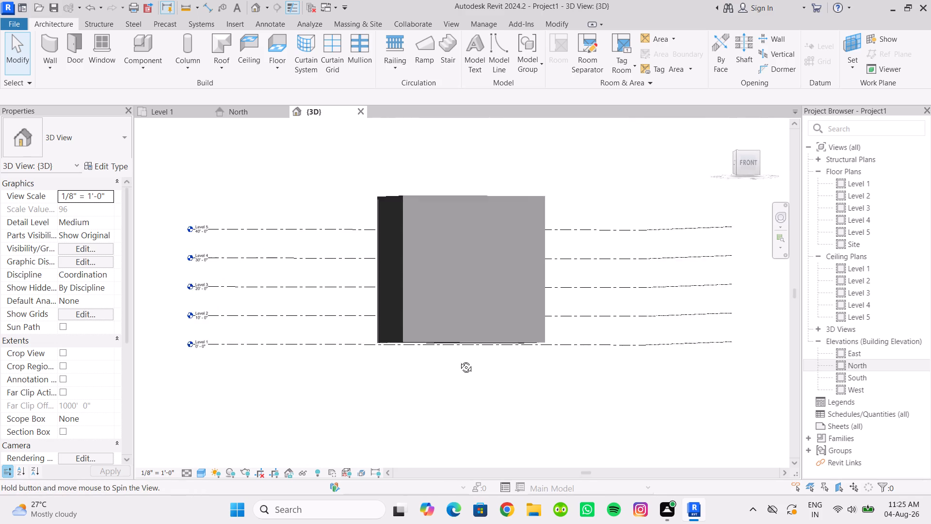
shift+middle_drag(459, 360, 461, 379)
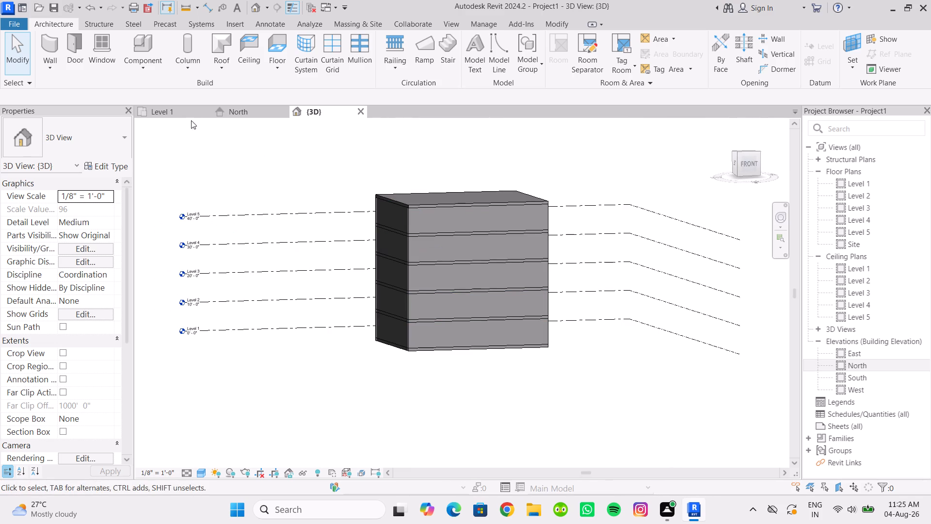
Return to the Level 1 floor plan.
click(164, 109)
scroll(395, 367, up, 2)
middle_click(360, 376)
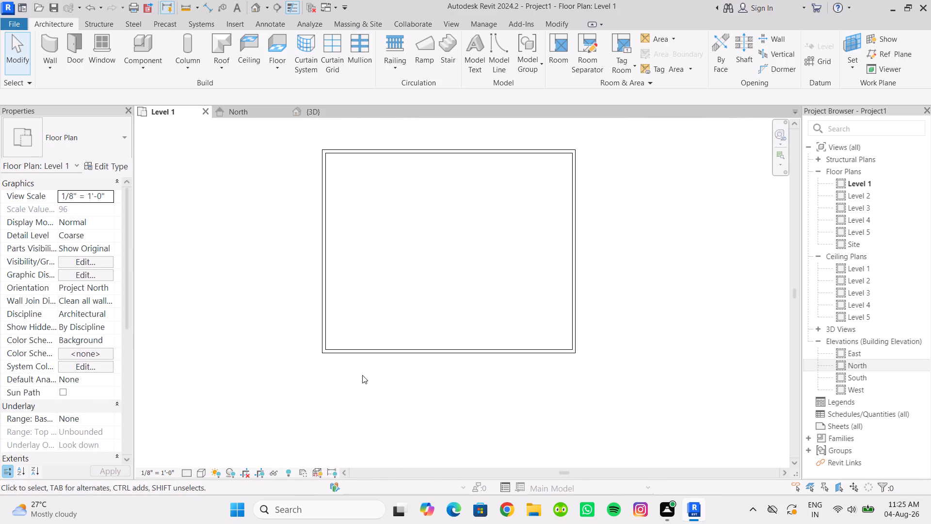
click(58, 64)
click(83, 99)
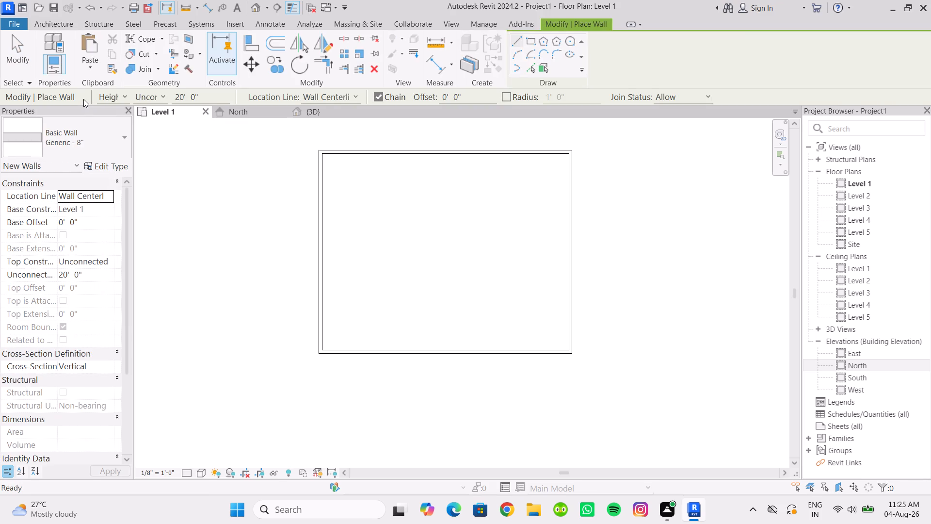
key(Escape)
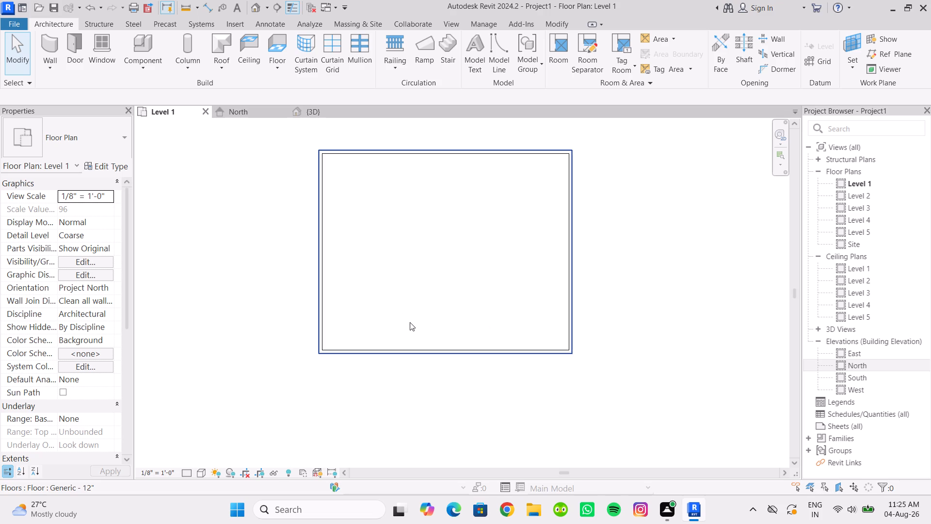
Draw a Curtain Wall 1 architectural wall on Level 1 along the south wall's centreline, from its west corner to its east corner.
scroll(342, 355, up, 2)
middle_drag(342, 355, 321, 361)
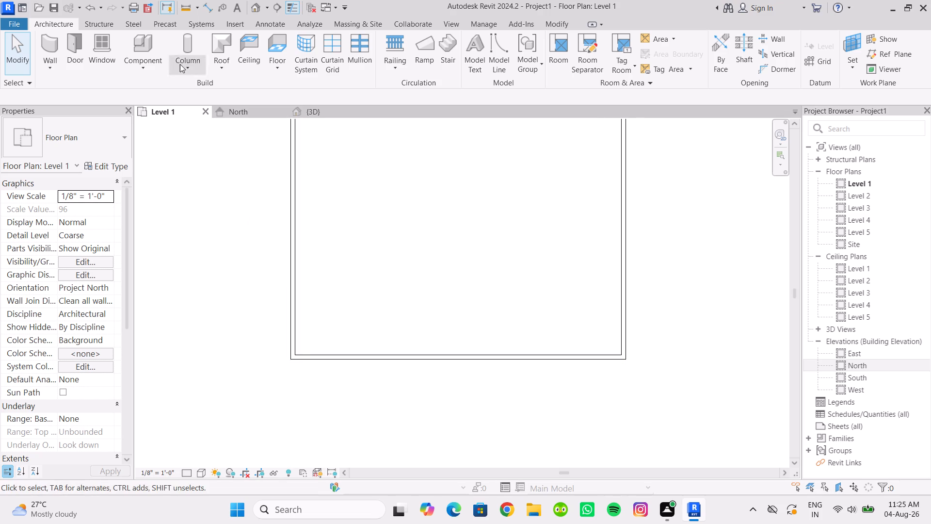
click(46, 58)
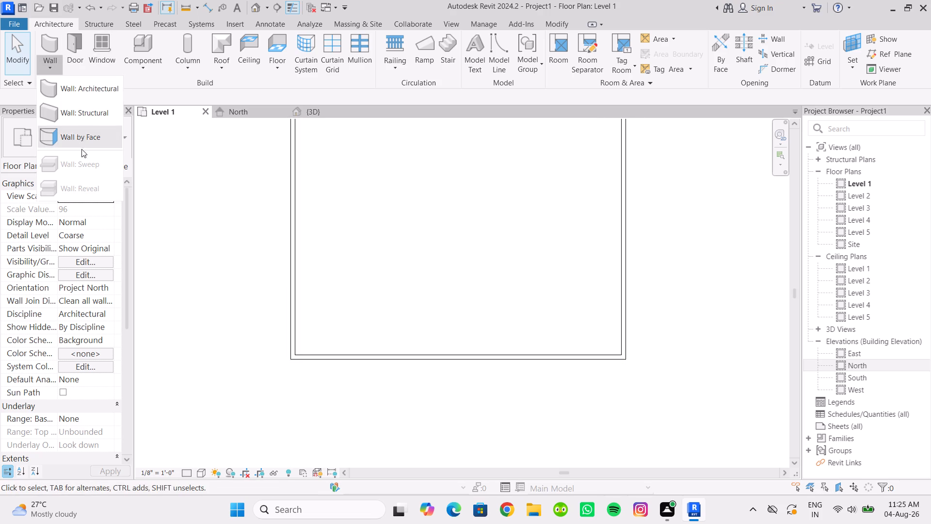
click(75, 90)
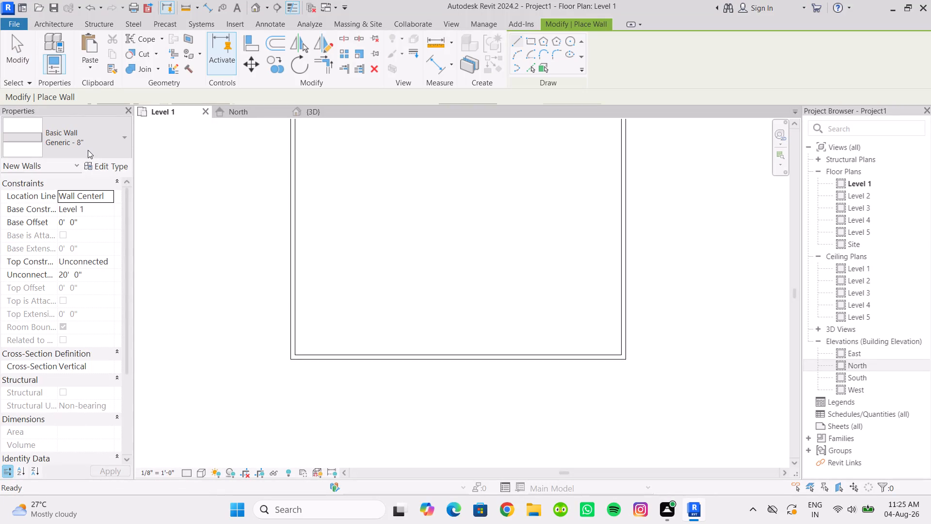
click(87, 148)
scroll(68, 277, down, 5)
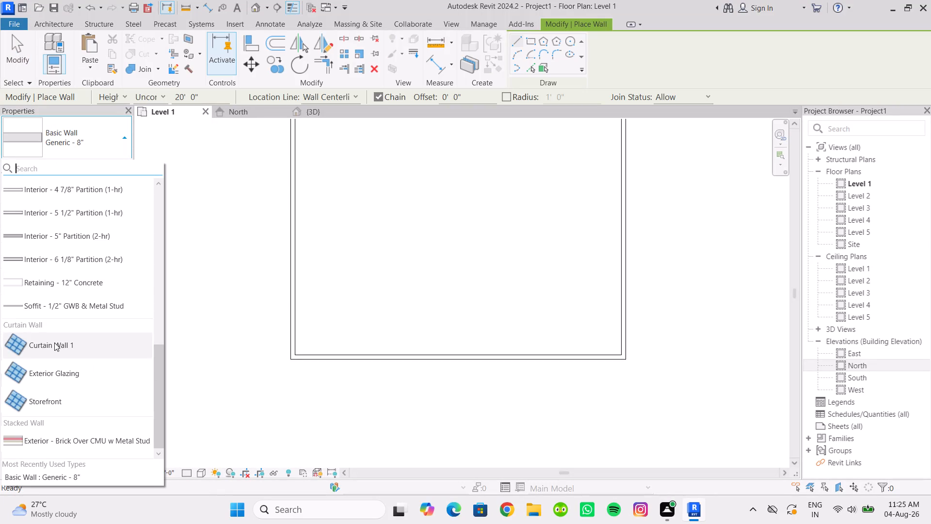
click(55, 344)
scroll(331, 381, up, 3)
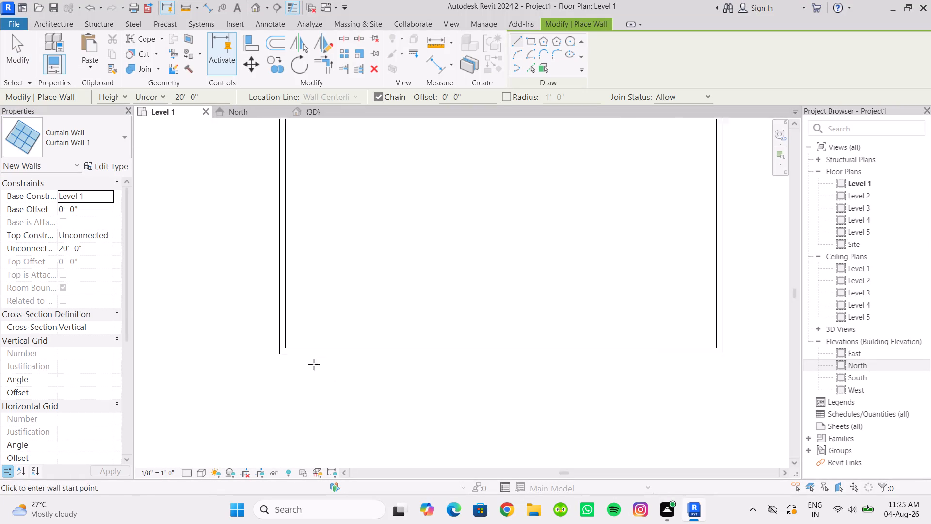
scroll(291, 353, up, 3)
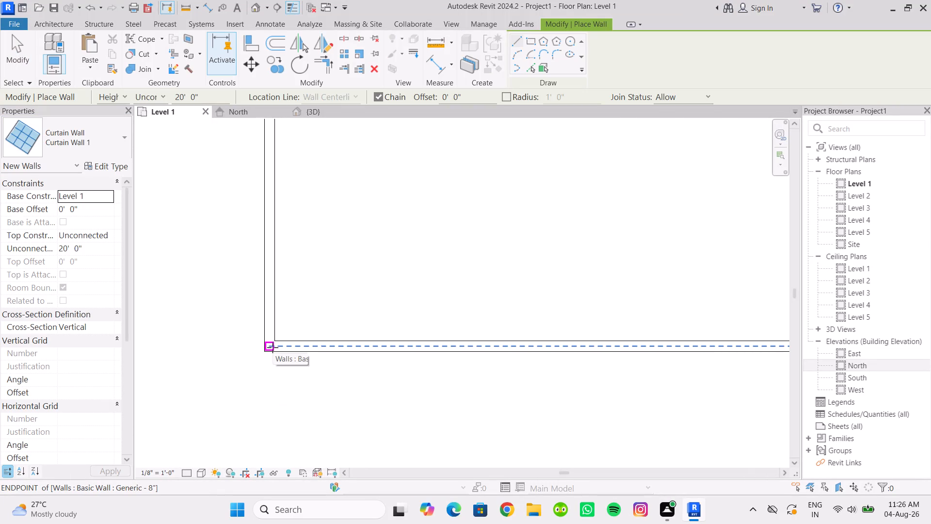
click(268, 344)
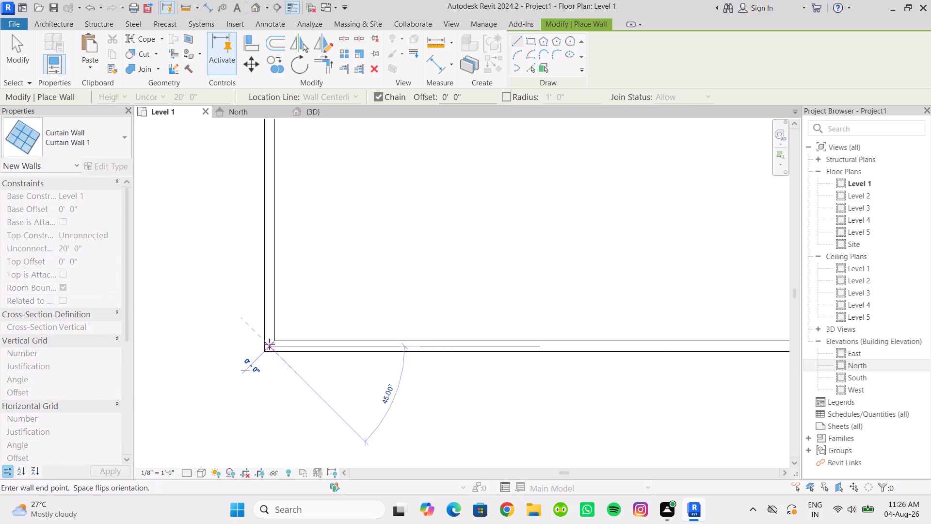
scroll(545, 348, down, 4)
middle_drag(546, 346, 186, 330)
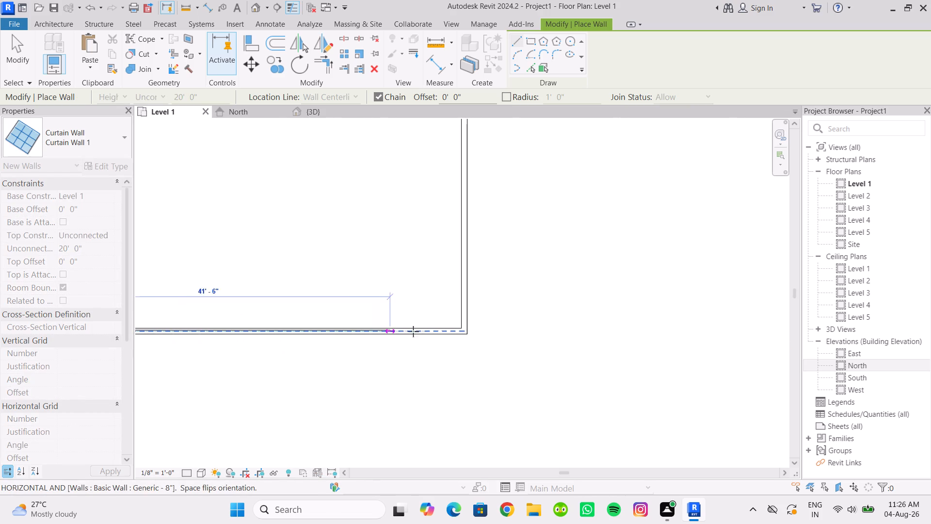
scroll(452, 334, up, 4)
click(472, 330)
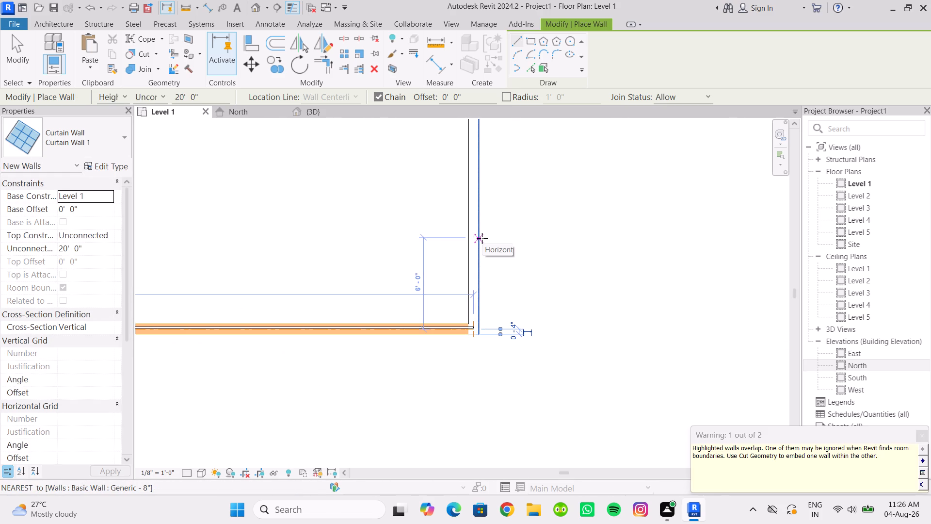
key(Escape)
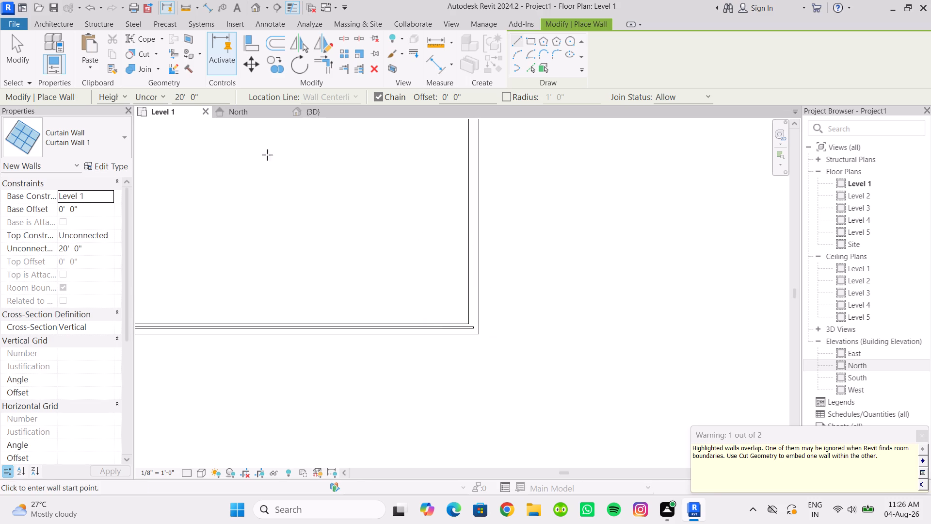
In the 3D view, select every Generic - 8" wall on all five storeys and delete them.
click(320, 107)
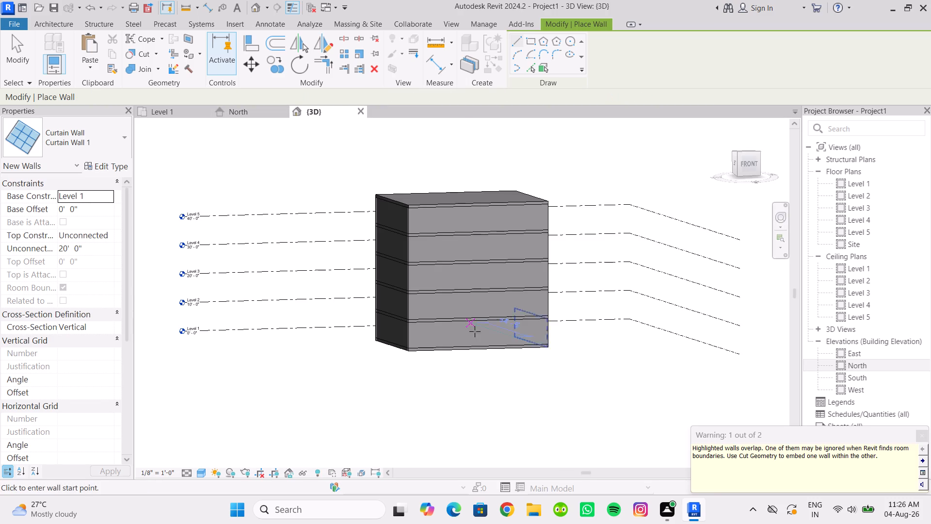
shift+middle_drag(437, 372, 663, 360)
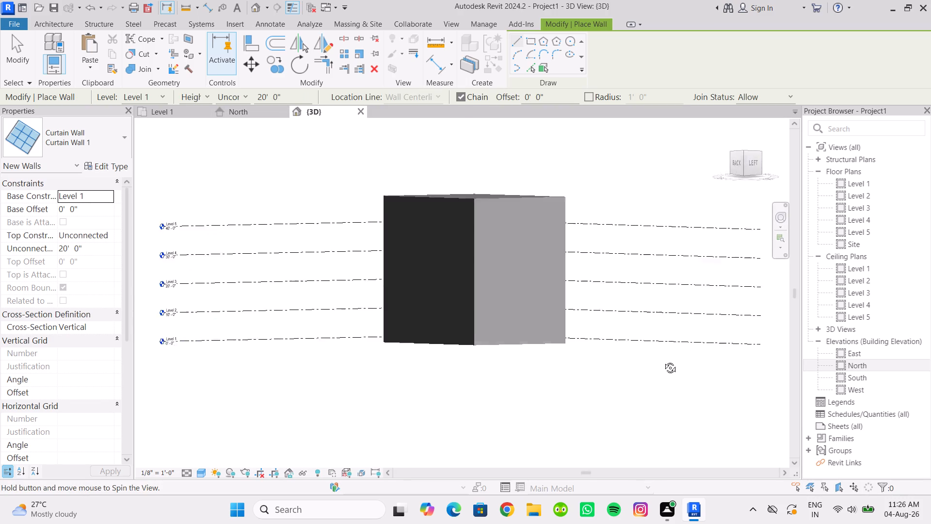
shift+middle_drag(663, 360, 747, 367)
scroll(476, 304, up, 3)
shift+middle_drag(473, 298, 606, 310)
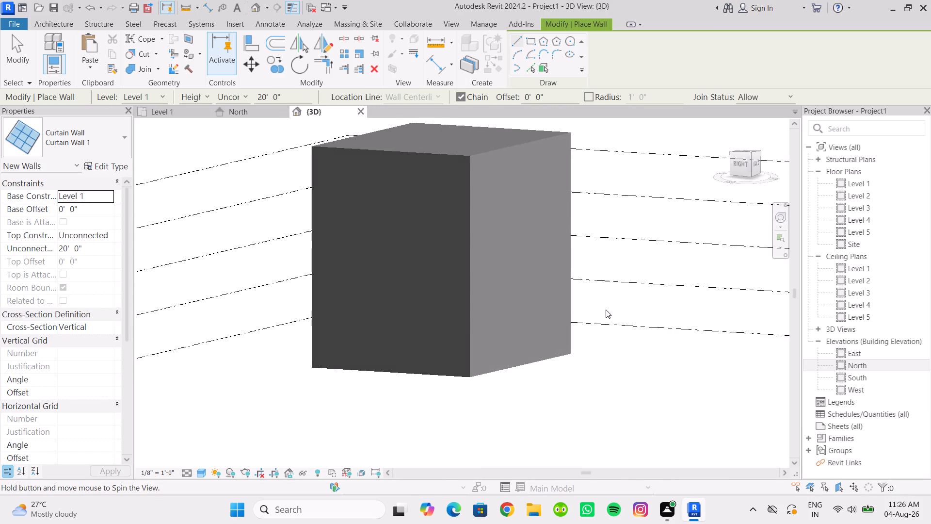
shift+middle_drag(606, 310, 604, 310)
key(Escape)
key(Escape)
key(Escape)
click(409, 313)
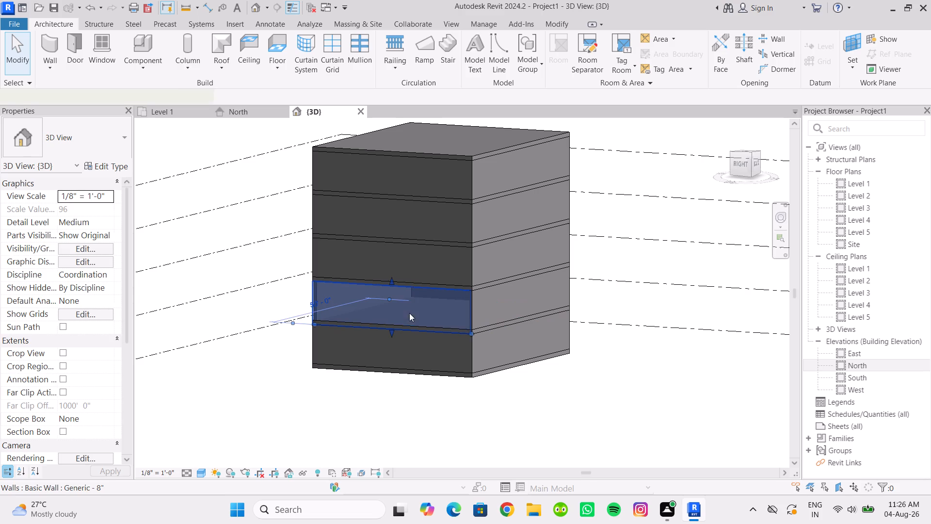
key(s)
key(a)
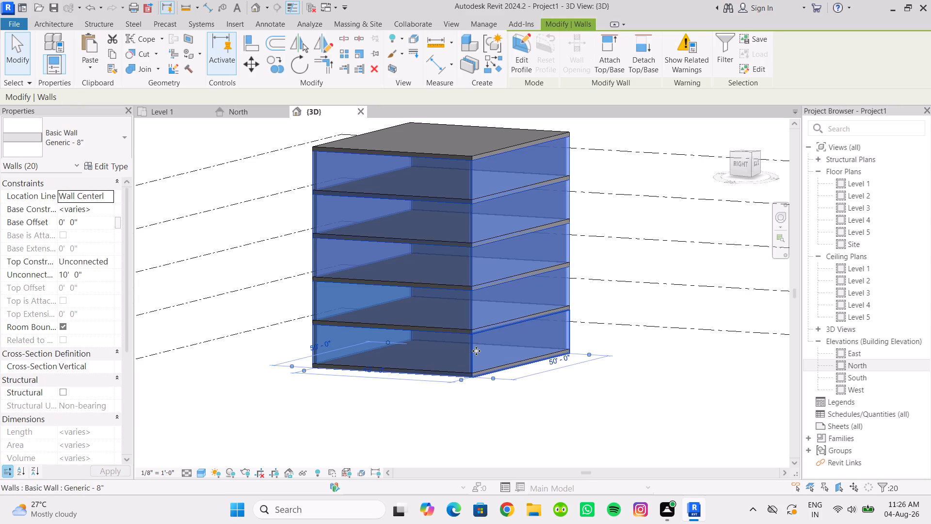
key(Home)
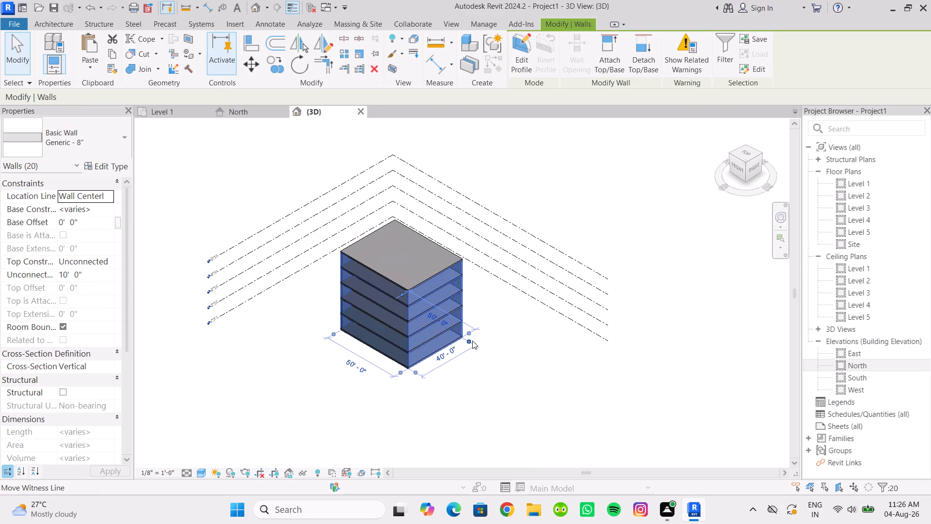
key(Delete)
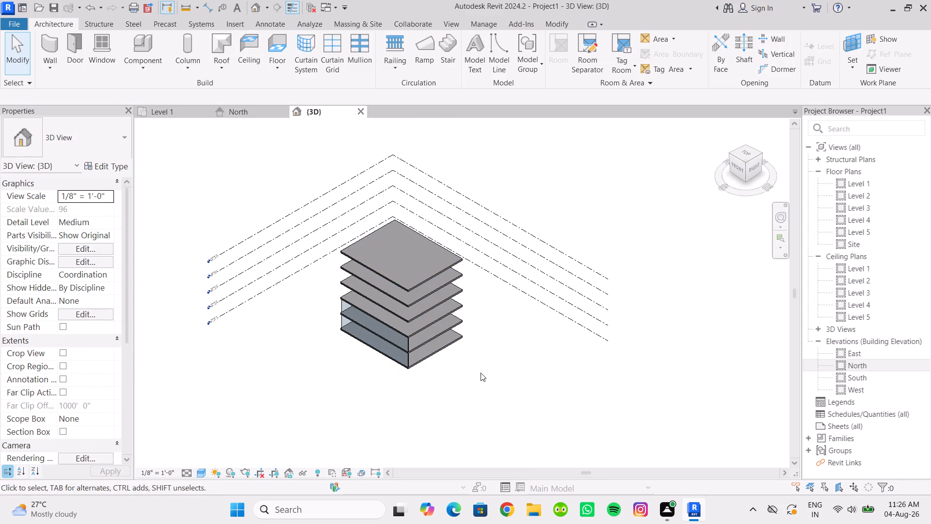
Set the south curtain wall's top constraint to Up to level: Level 5.
scroll(364, 277, up, 7)
shift+middle_drag(365, 277, 406, 135)
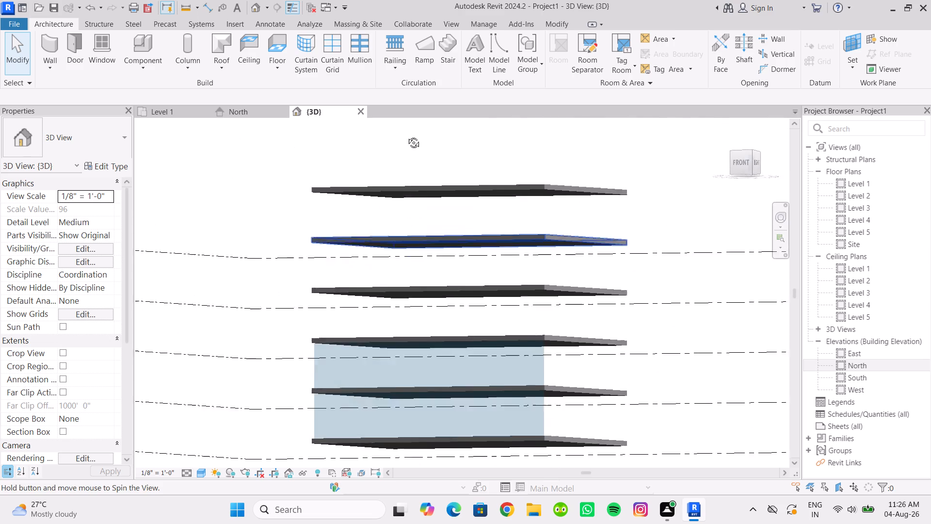
shift+middle_drag(406, 135, 410, 126)
scroll(400, 339, up, 2)
middle_drag(399, 341, 364, 246)
scroll(392, 334, up, 1)
click(483, 264)
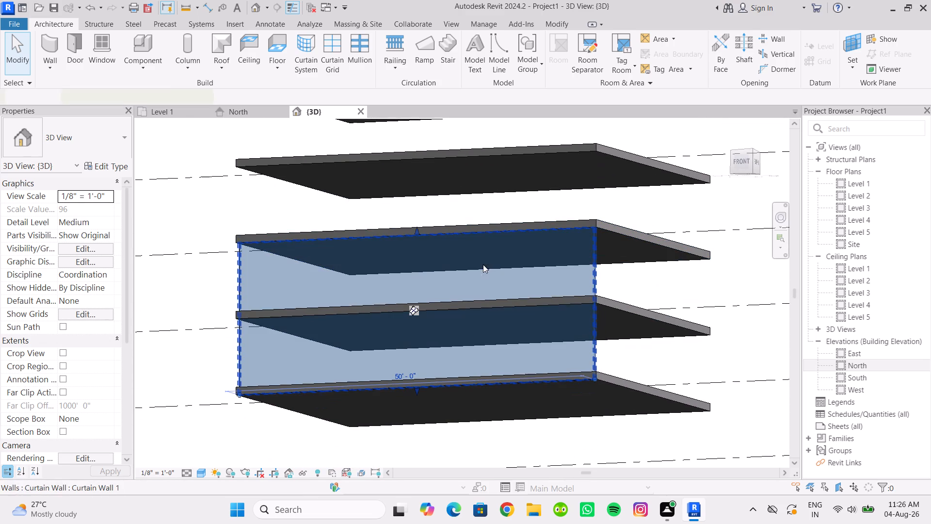
scroll(457, 343, down, 2)
middle_drag(449, 339, 434, 302)
shift+middle_drag(433, 299, 300, 314)
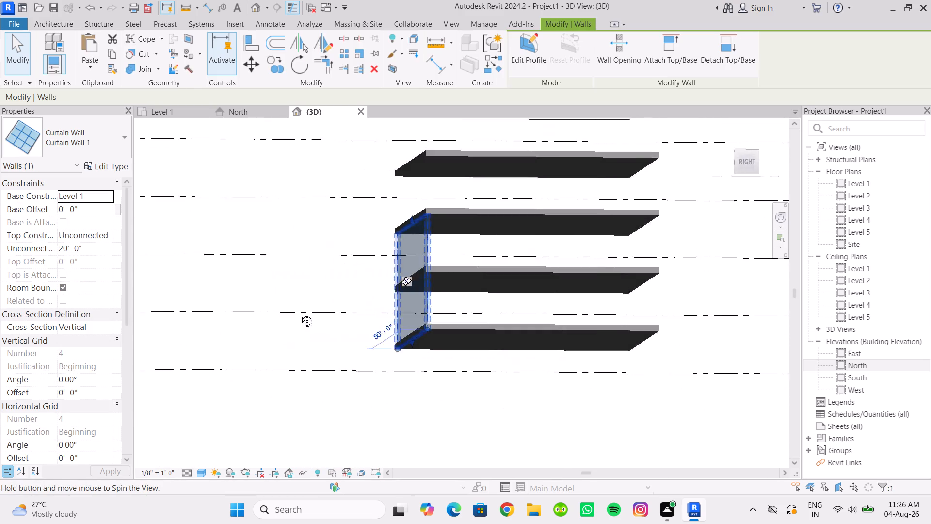
shift+middle_drag(300, 314, 439, 336)
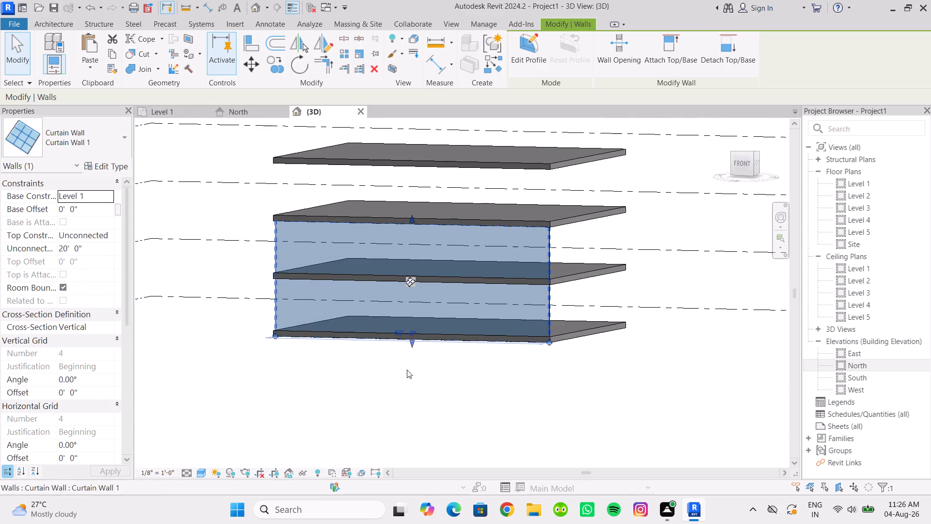
scroll(338, 290, down, 2)
middle_drag(338, 290, 355, 319)
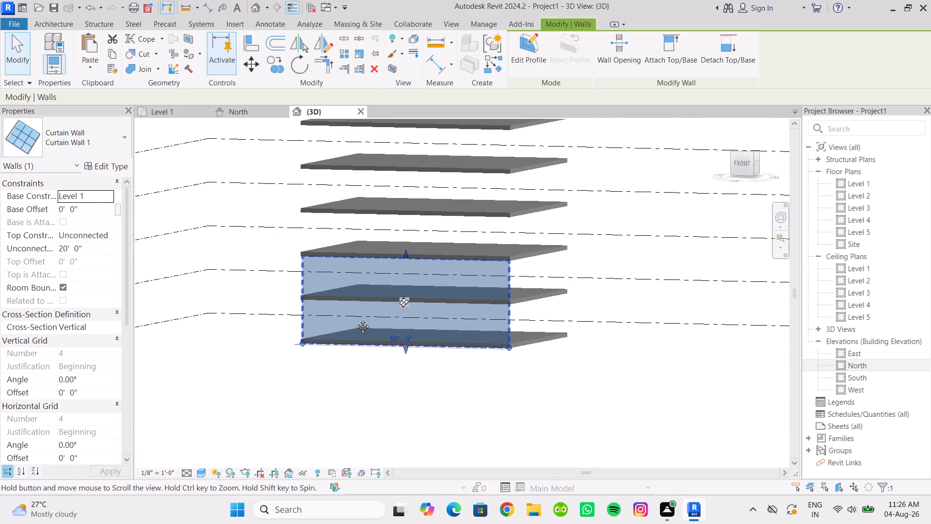
middle_drag(355, 319, 355, 320)
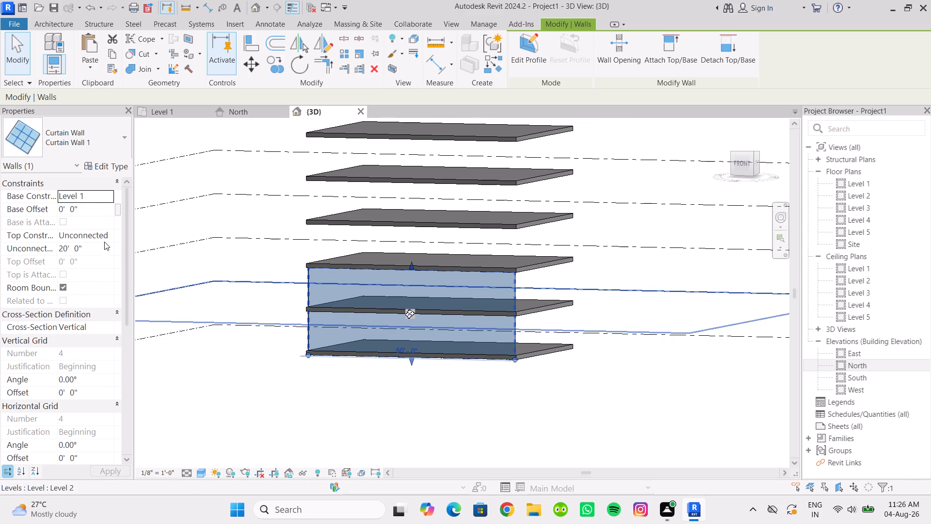
click(110, 235)
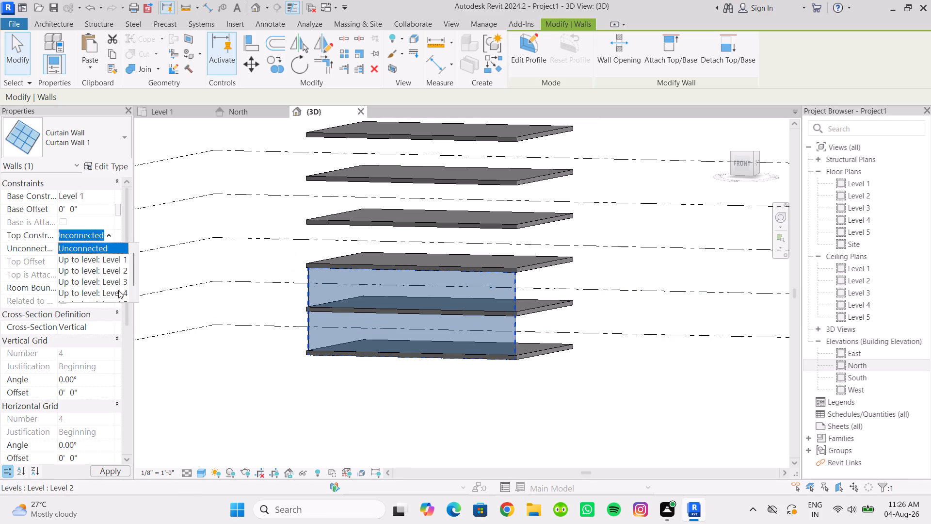
scroll(110, 293, down, 2)
click(108, 291)
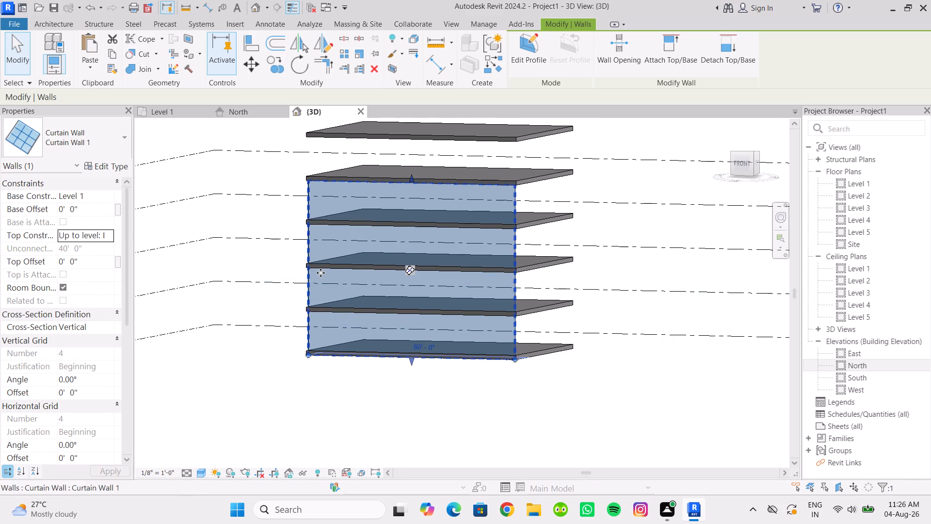
Stretch the curtain wall's top edge up to the top slab, giving it an 11' 0" top offset.
scroll(321, 273, down, 2)
middle_drag(321, 273, 331, 315)
scroll(353, 253, up, 1)
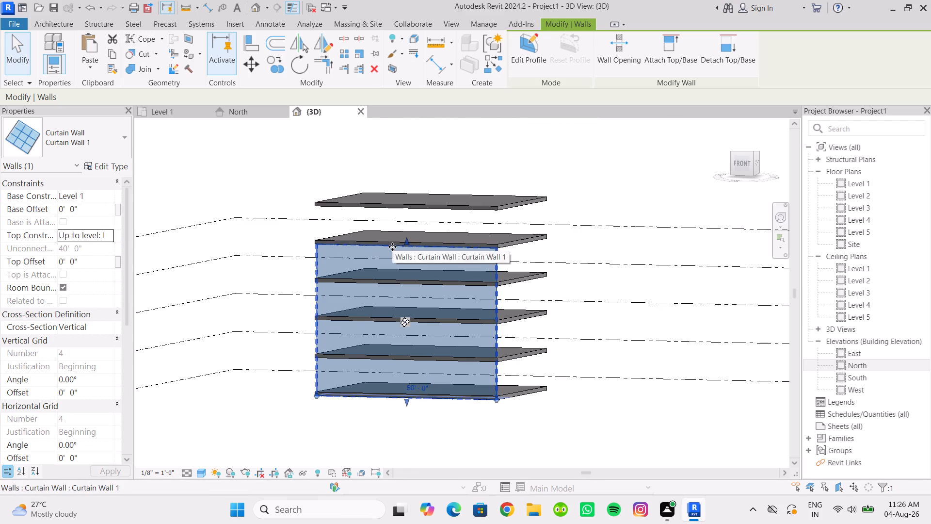
drag(404, 246, 414, 205)
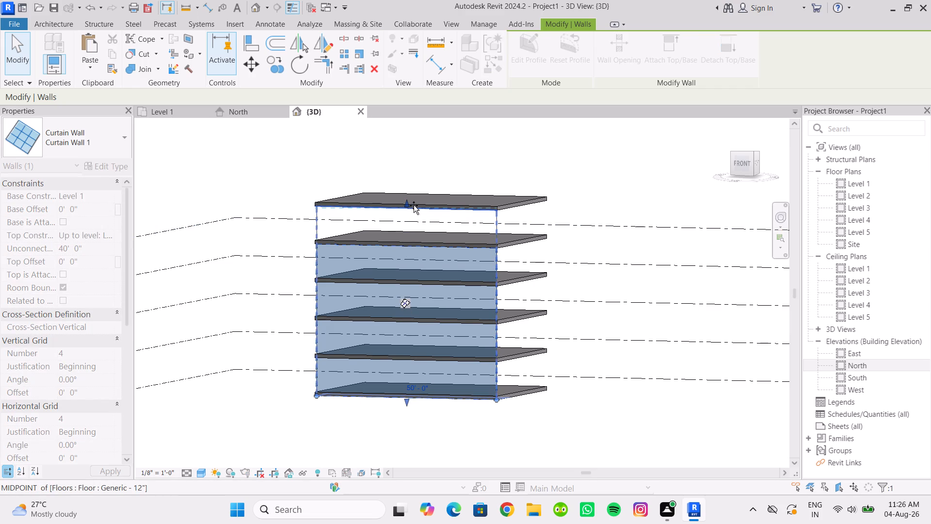
drag(414, 205, 414, 201)
click(310, 180)
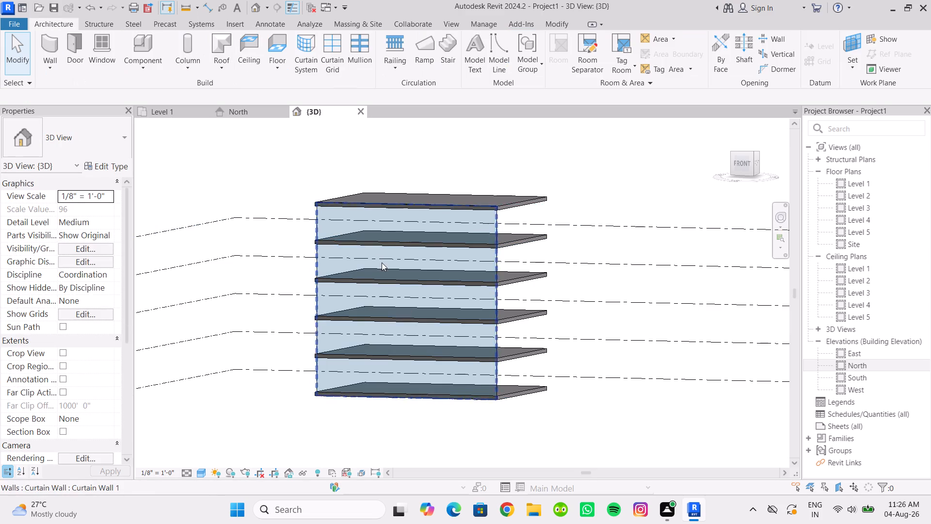
Return to the Level 1 floor plan and start a new wall with Create Similar from the south curtain wall.
scroll(382, 263, down, 1)
shift+middle_drag(382, 263, 433, 308)
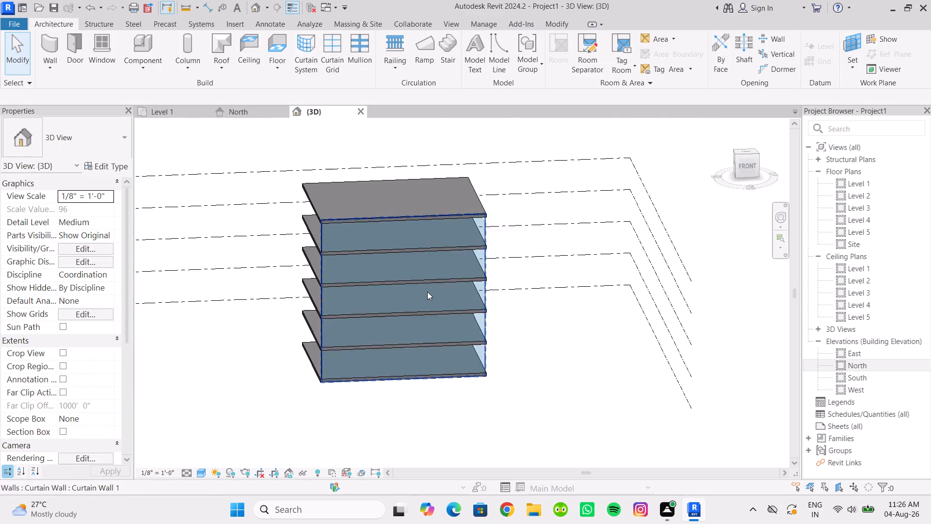
scroll(427, 292, up, 2)
middle_drag(427, 292, 399, 252)
shift+middle_drag(397, 246, 301, 229)
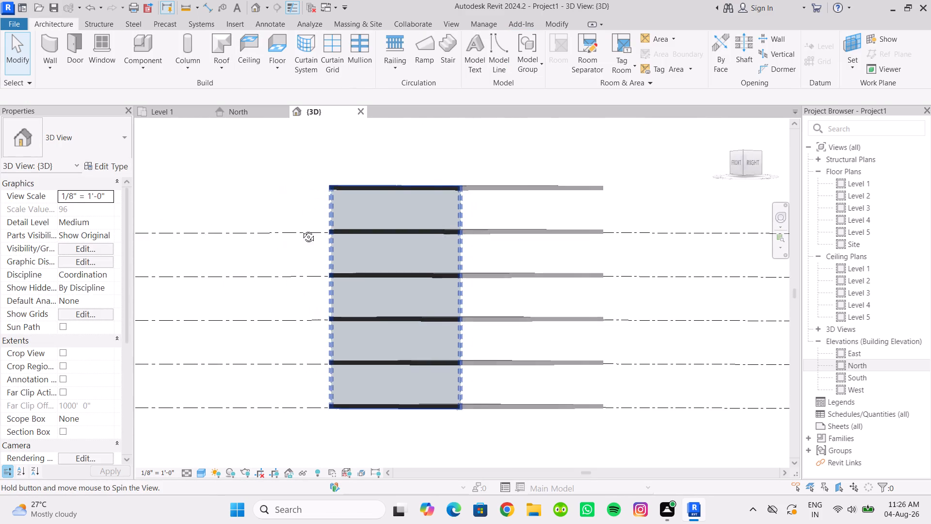
shift+middle_drag(301, 229, 281, 230)
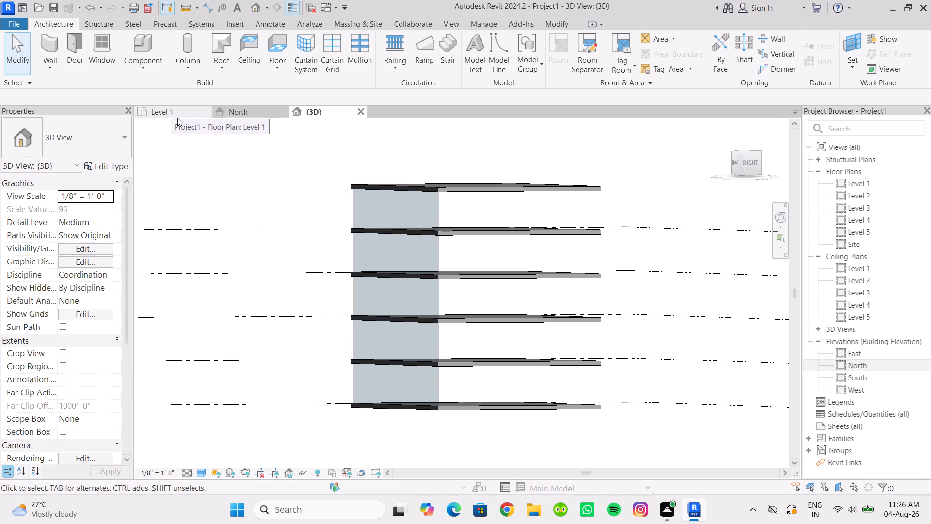
click(178, 117)
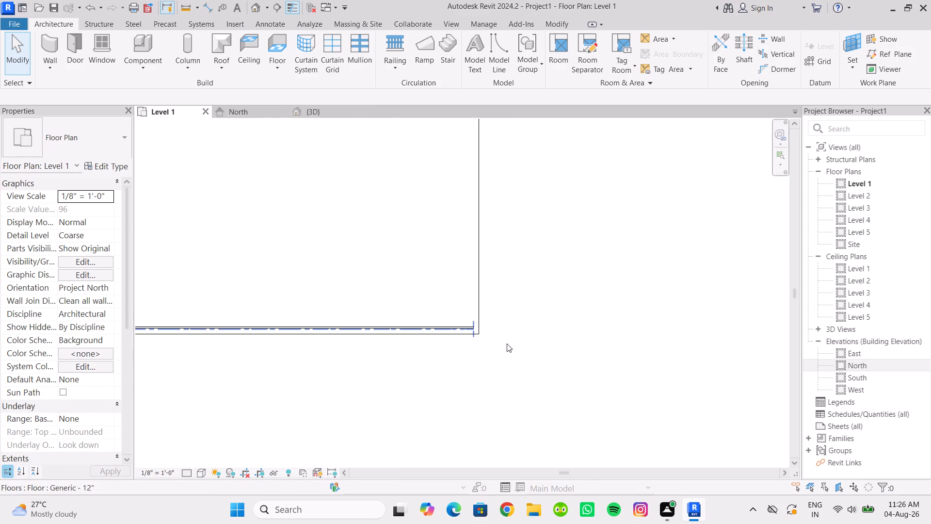
scroll(488, 333, up, 1)
middle_drag(480, 335, 520, 389)
click(494, 381)
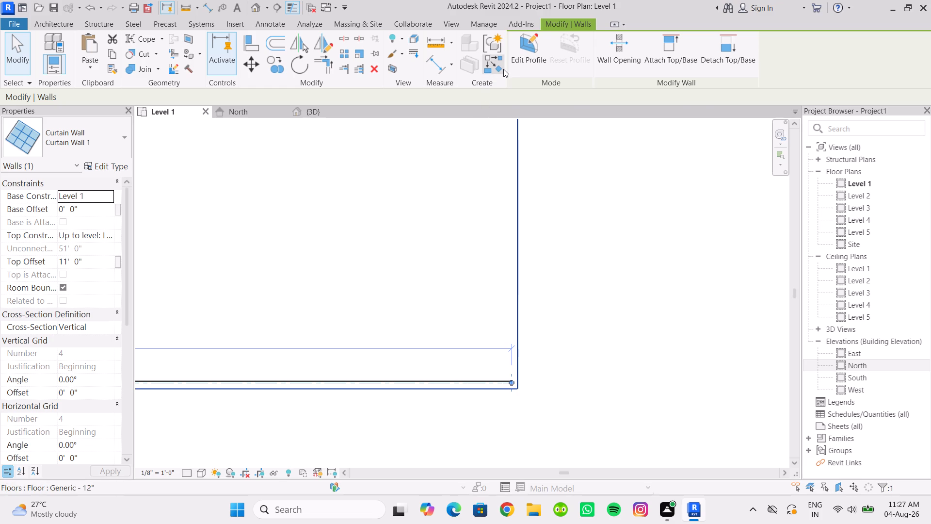
click(500, 69)
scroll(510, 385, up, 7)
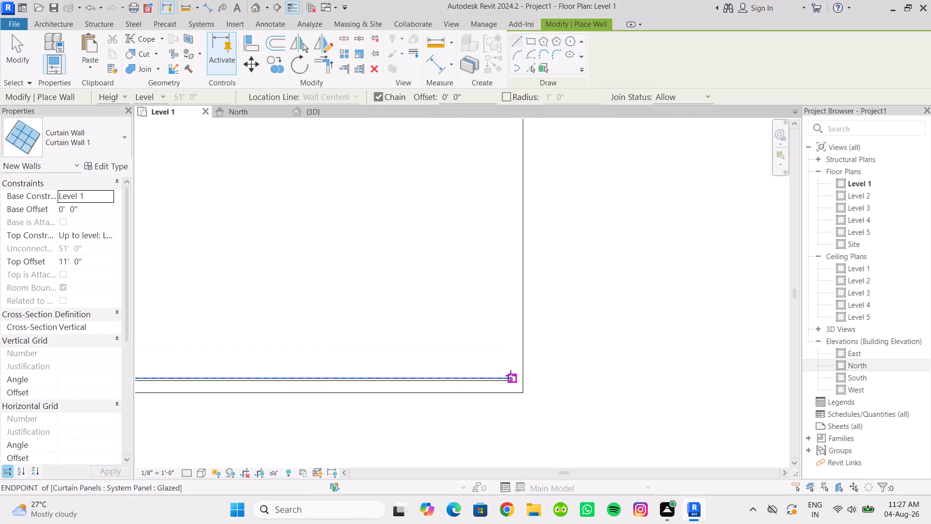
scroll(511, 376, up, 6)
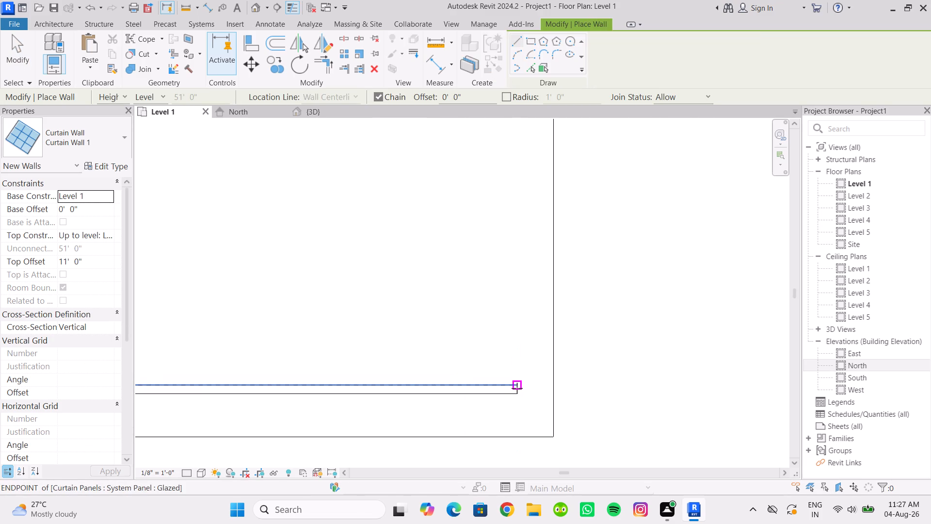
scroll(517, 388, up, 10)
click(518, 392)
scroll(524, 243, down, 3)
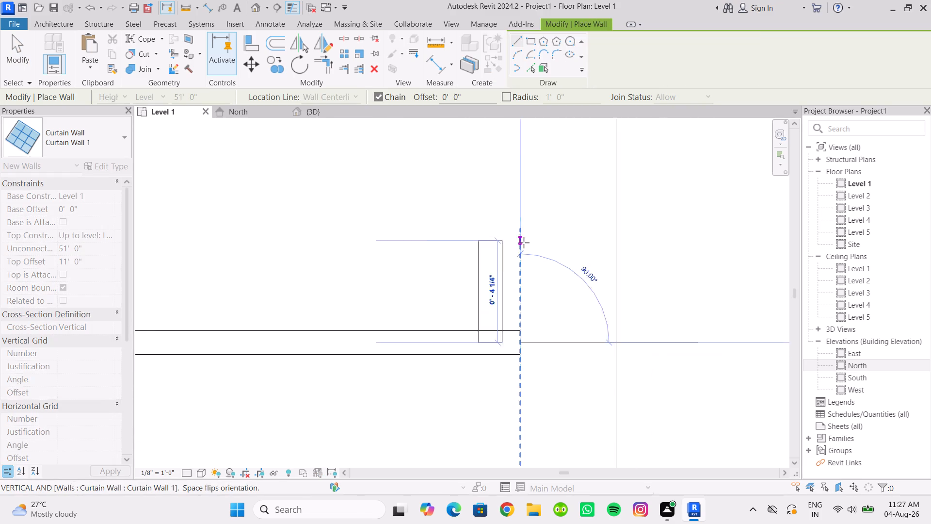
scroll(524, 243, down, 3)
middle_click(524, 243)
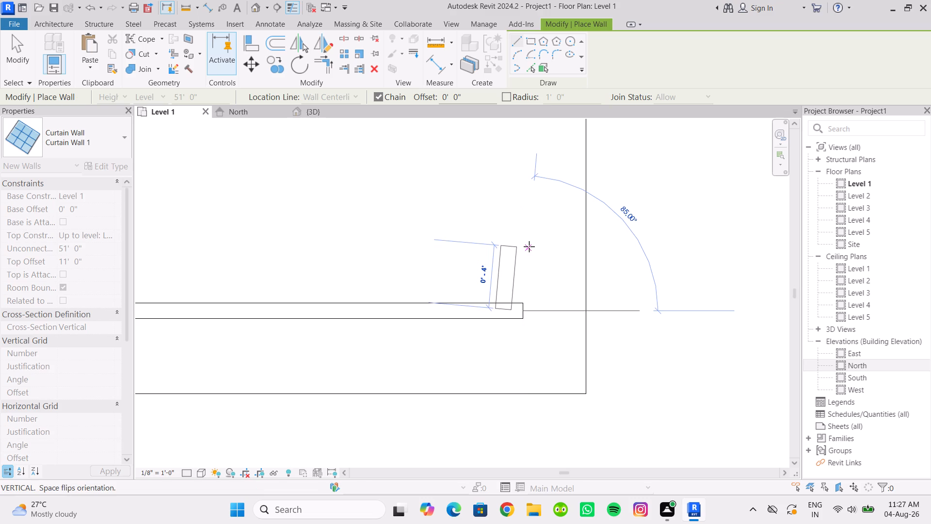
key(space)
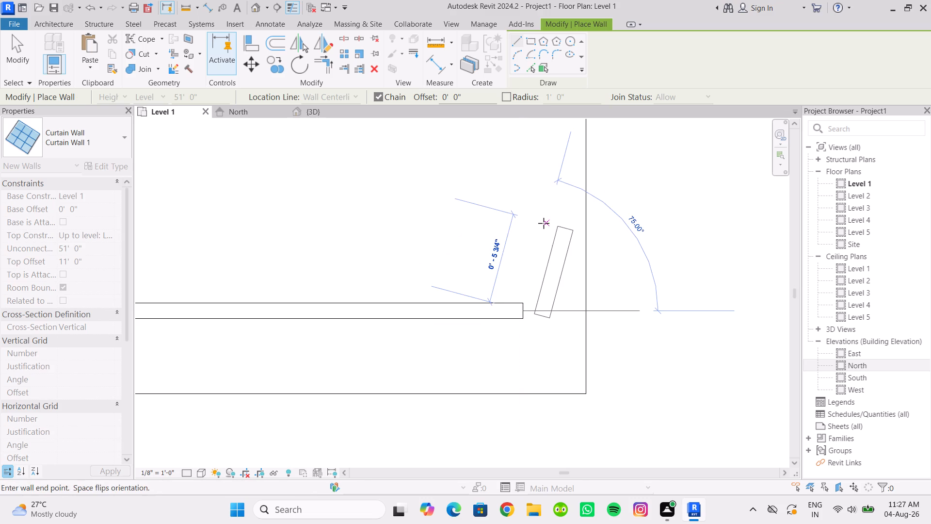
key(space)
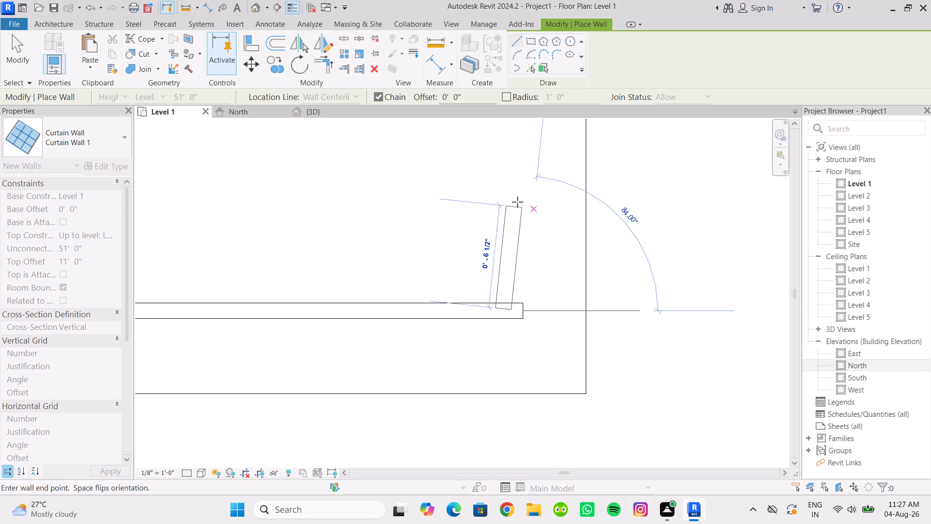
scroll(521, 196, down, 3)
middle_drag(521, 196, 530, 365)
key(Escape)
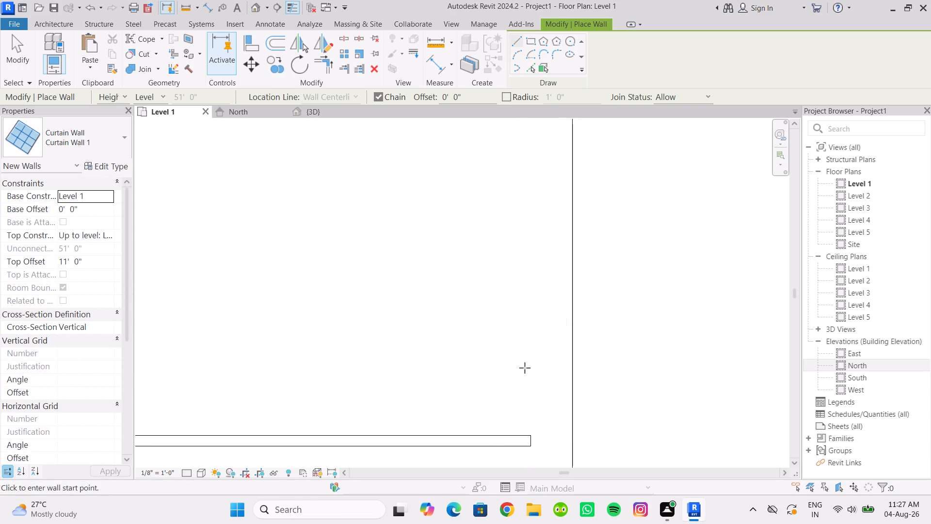
Draw the east curtain wall from the south curtain wall's east end straight north to just inside the slab's northeast corner.
scroll(534, 427, up, 1)
middle_drag(533, 426, 524, 334)
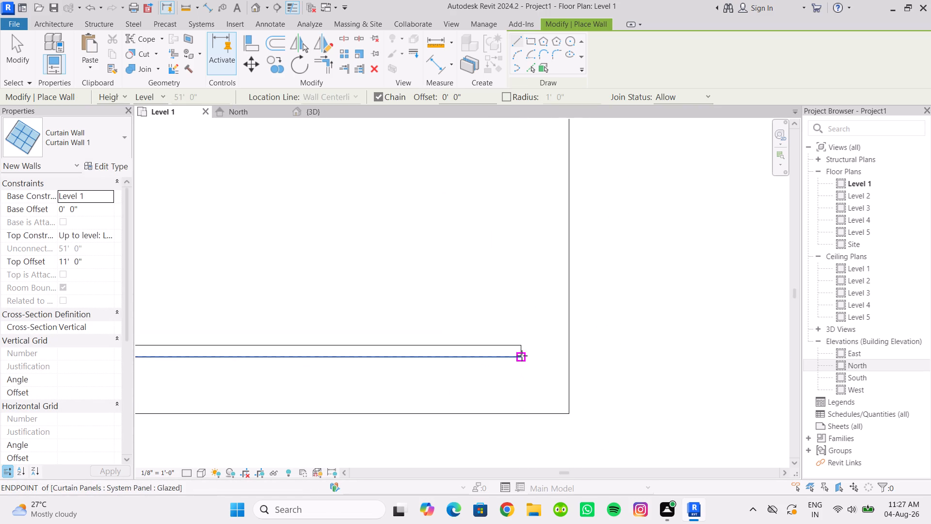
click(522, 356)
scroll(517, 246, down, 2)
middle_drag(517, 246, 521, 412)
scroll(510, 337, down, 4)
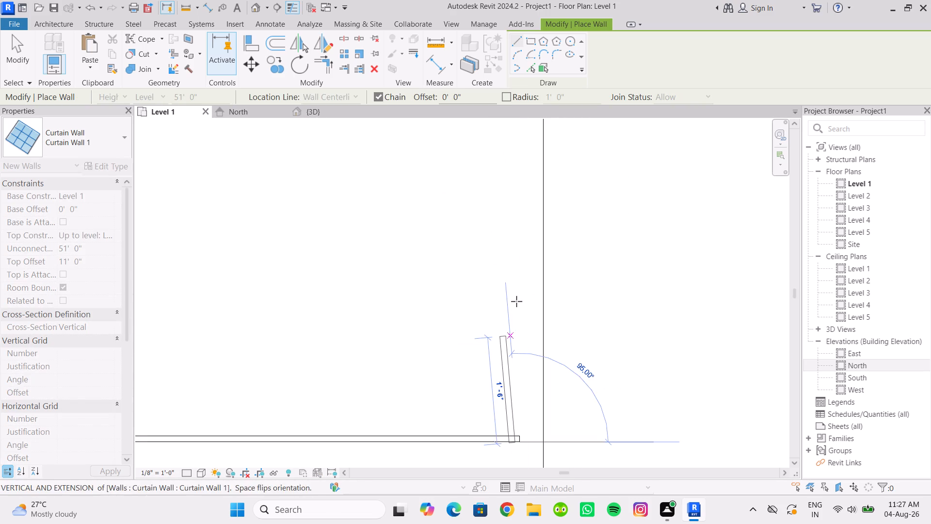
scroll(533, 256, down, 3)
scroll(518, 184, down, 2)
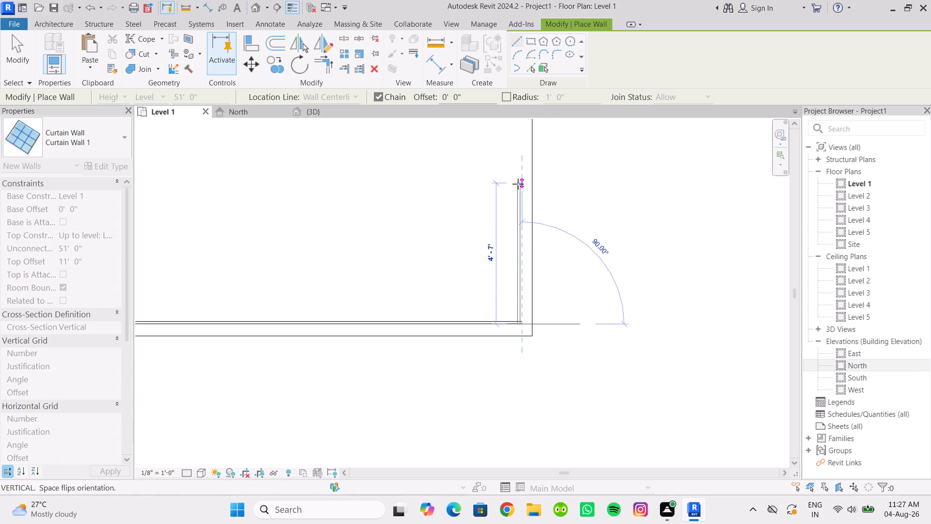
middle_drag(518, 184, 545, 377)
scroll(544, 216, down, 4)
middle_drag(544, 223, 552, 403)
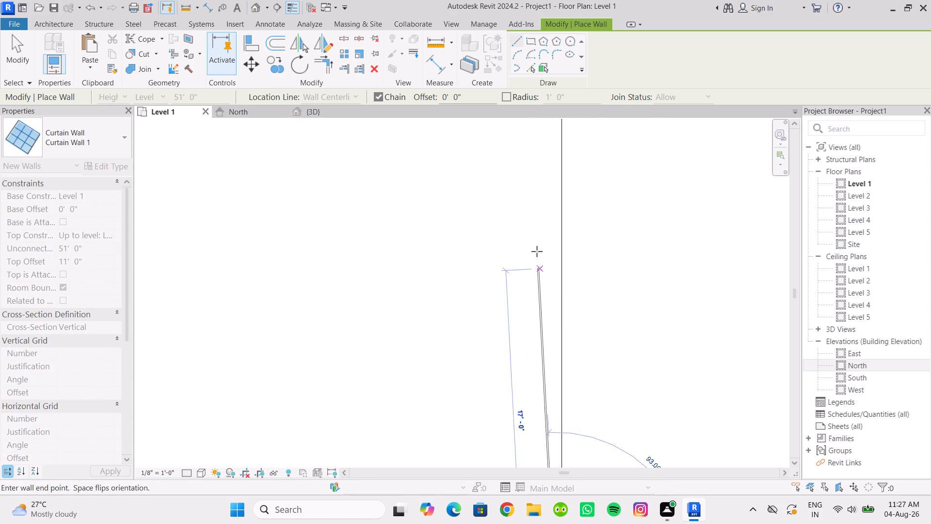
scroll(537, 251, down, 8)
middle_drag(545, 242, 557, 367)
scroll(557, 278, up, 3)
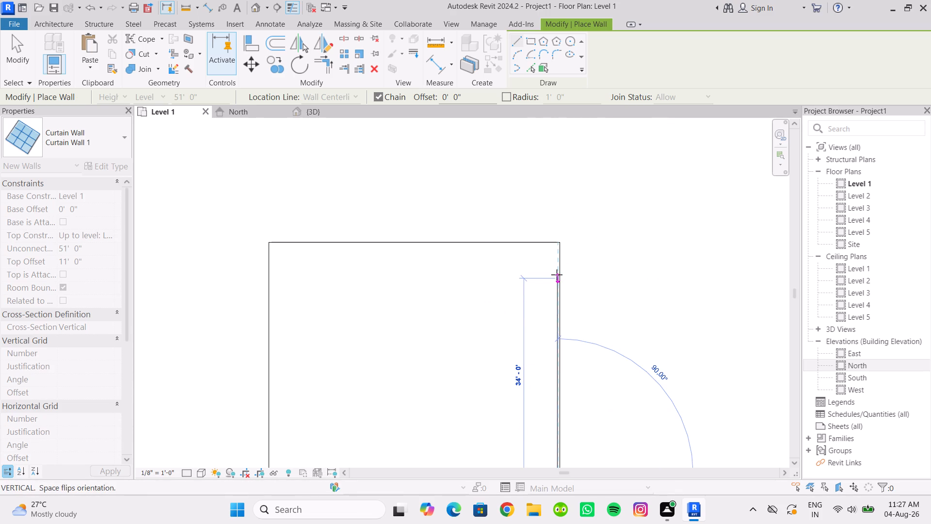
scroll(557, 275, up, 2)
scroll(560, 235, up, 5)
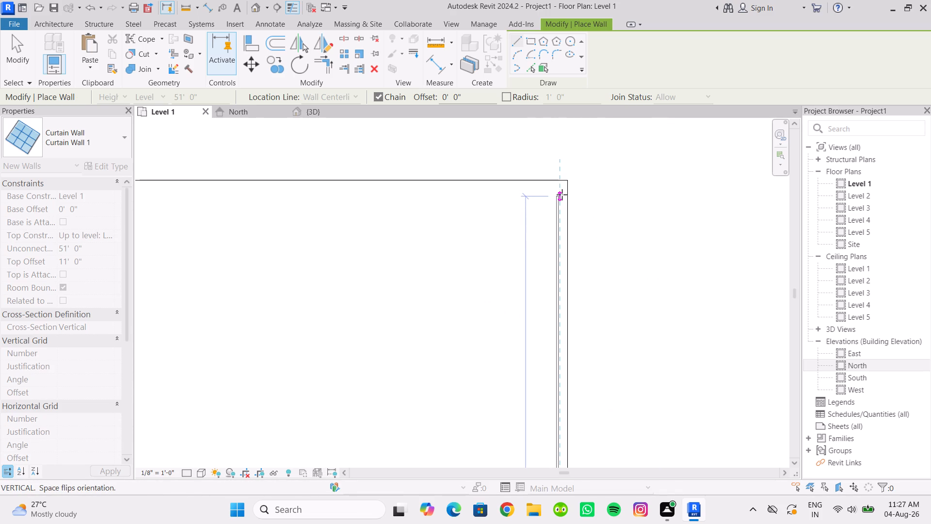
click(562, 195)
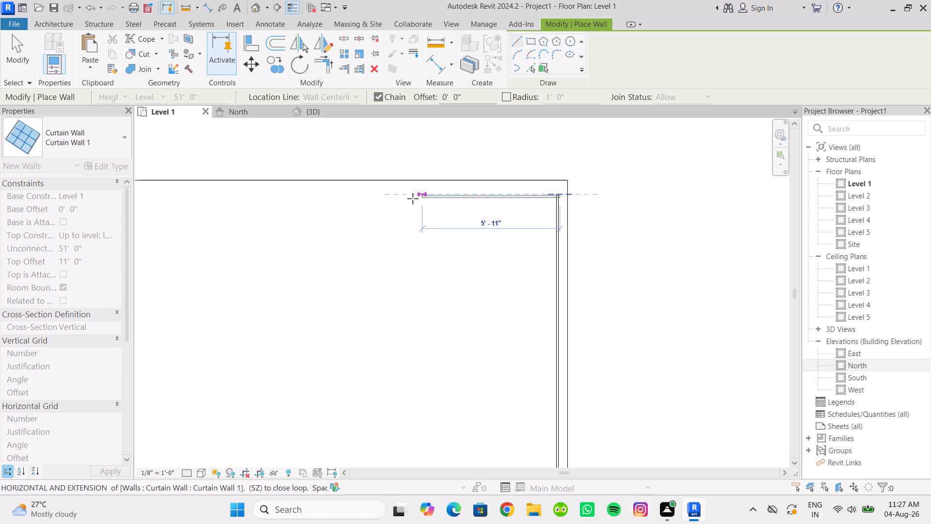
Continue the chain with a north curtain wall about 50' 0" long, running west to just inside the slab's northwest corner.
scroll(355, 195, down, 3)
middle_drag(355, 195, 689, 168)
middle_drag(437, 176, 438, 177)
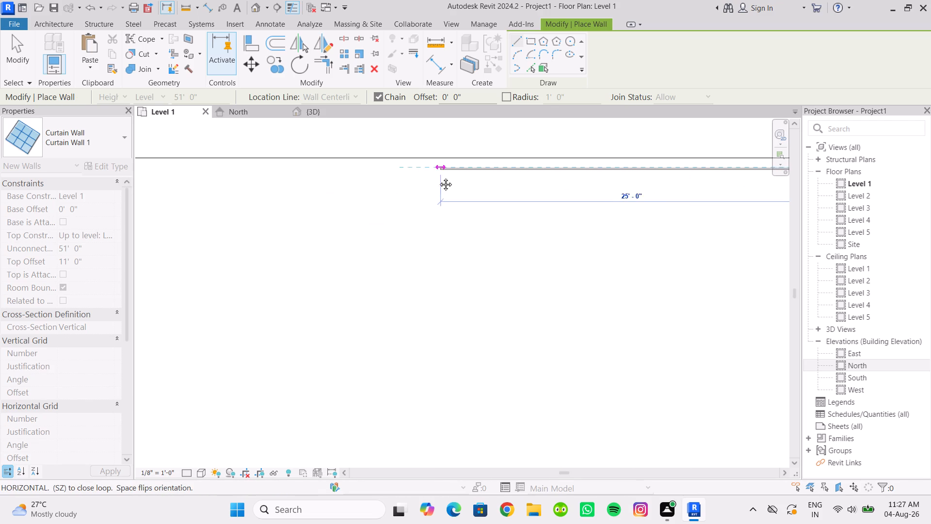
middle_drag(438, 177, 726, 192)
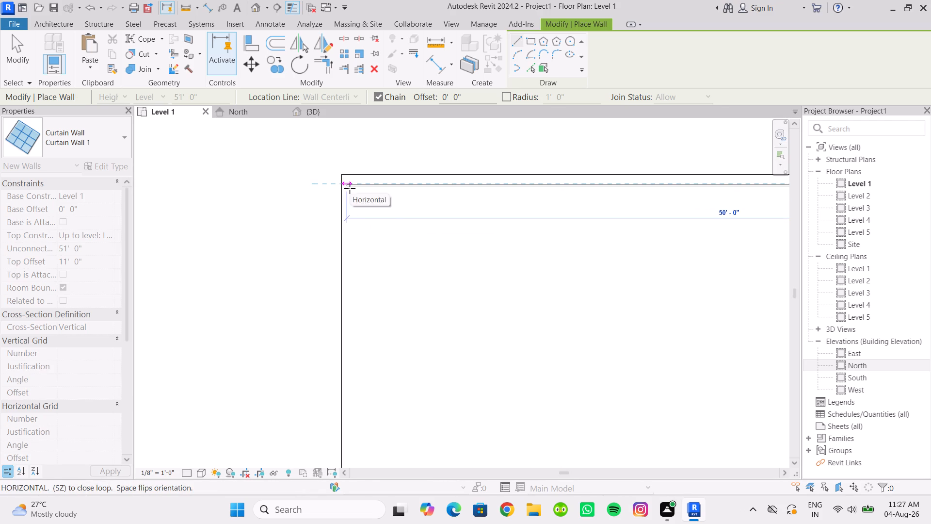
click(355, 188)
Draw the west curtain wall from the northwest corner straight south to the south curtain wall and end the wall chain.
scroll(360, 274, down, 7)
middle_drag(363, 300, 359, 279)
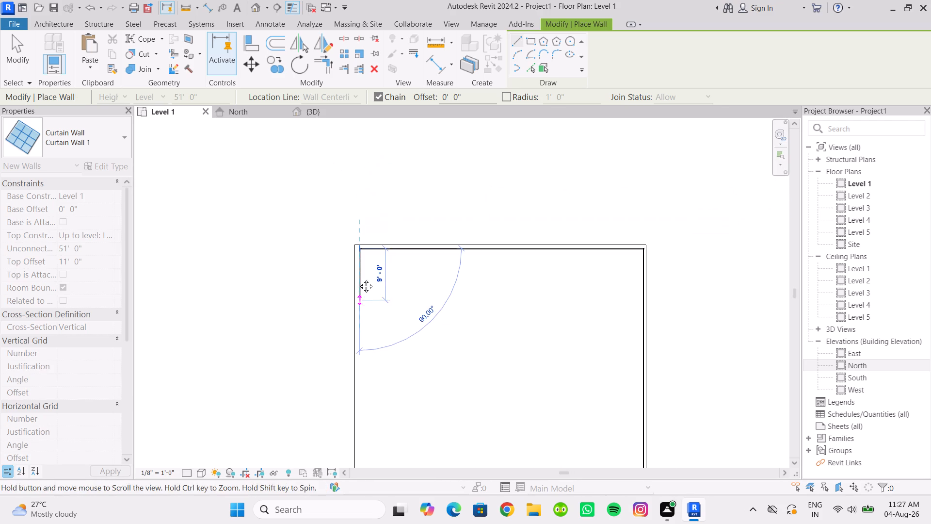
middle_drag(359, 279, 339, 170)
scroll(342, 311, up, 9)
scroll(330, 372, up, 5)
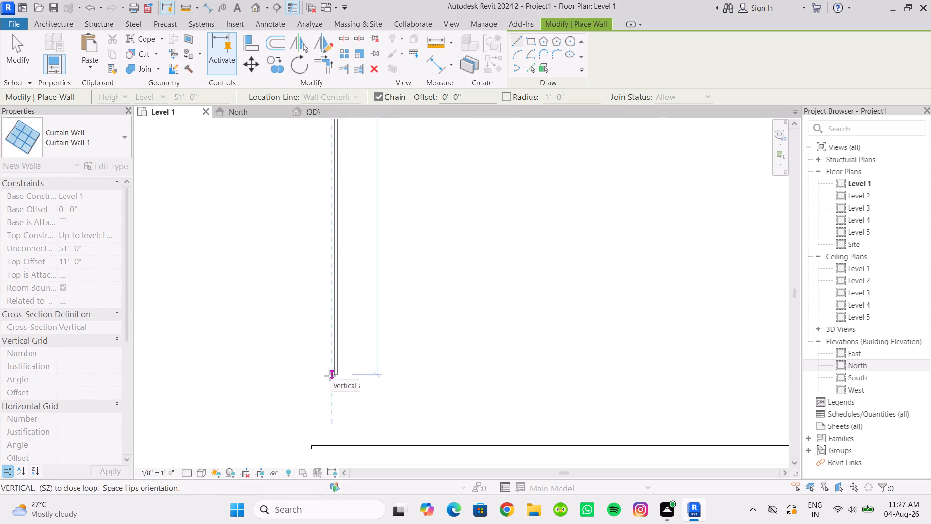
middle_drag(329, 381, 323, 308)
scroll(322, 377, up, 4)
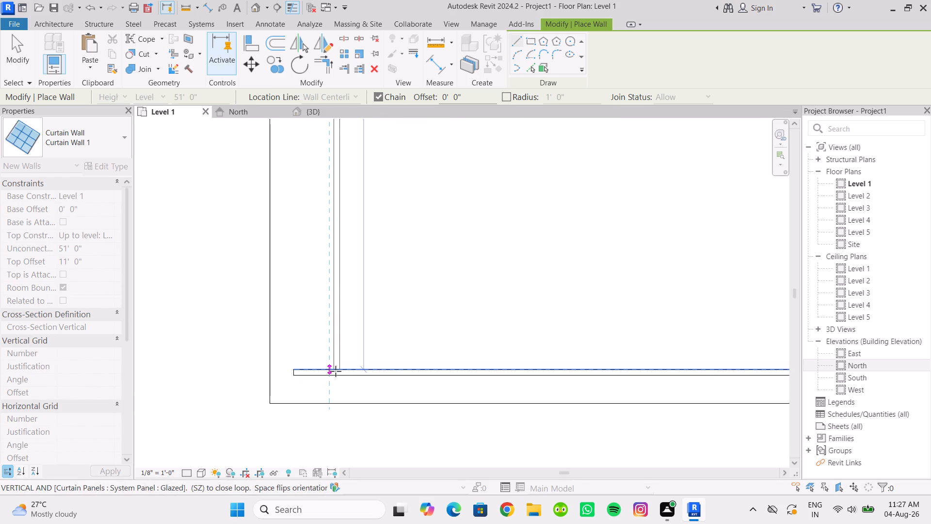
scroll(336, 371, up, 4)
click(335, 378)
key(Escape)
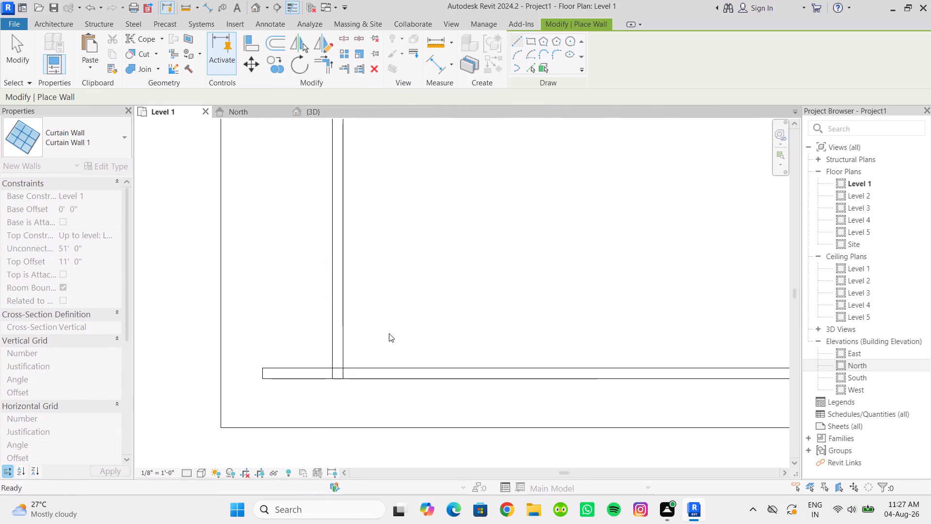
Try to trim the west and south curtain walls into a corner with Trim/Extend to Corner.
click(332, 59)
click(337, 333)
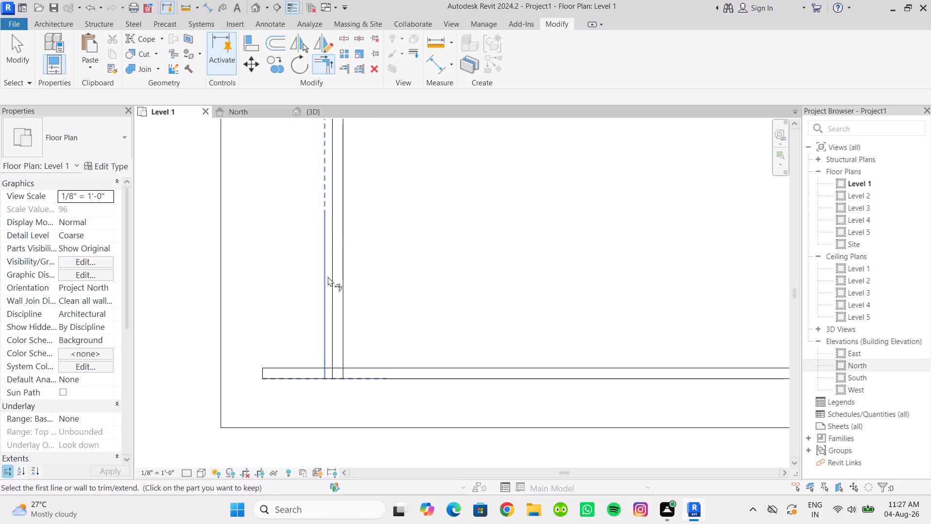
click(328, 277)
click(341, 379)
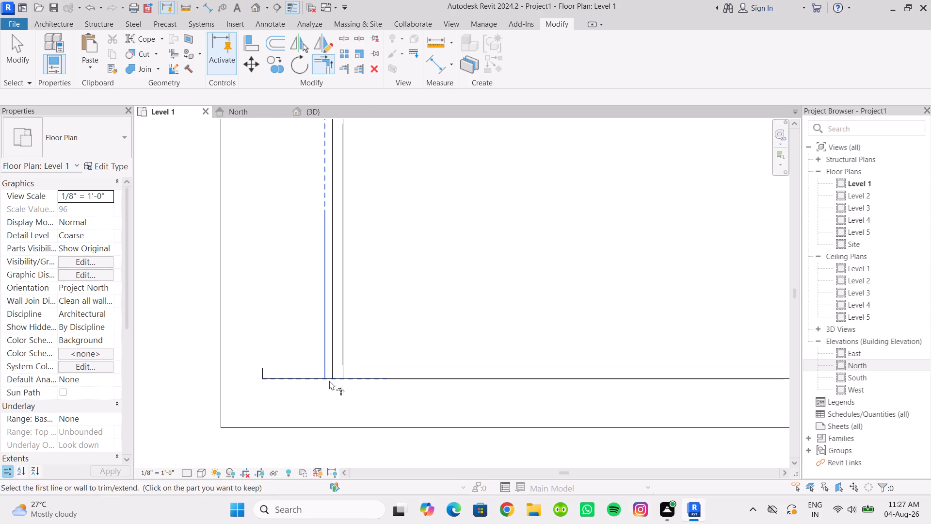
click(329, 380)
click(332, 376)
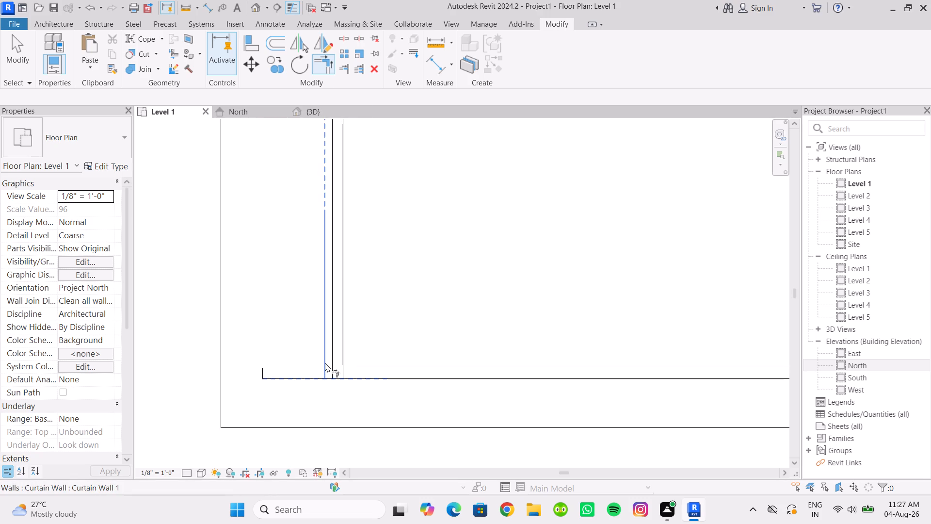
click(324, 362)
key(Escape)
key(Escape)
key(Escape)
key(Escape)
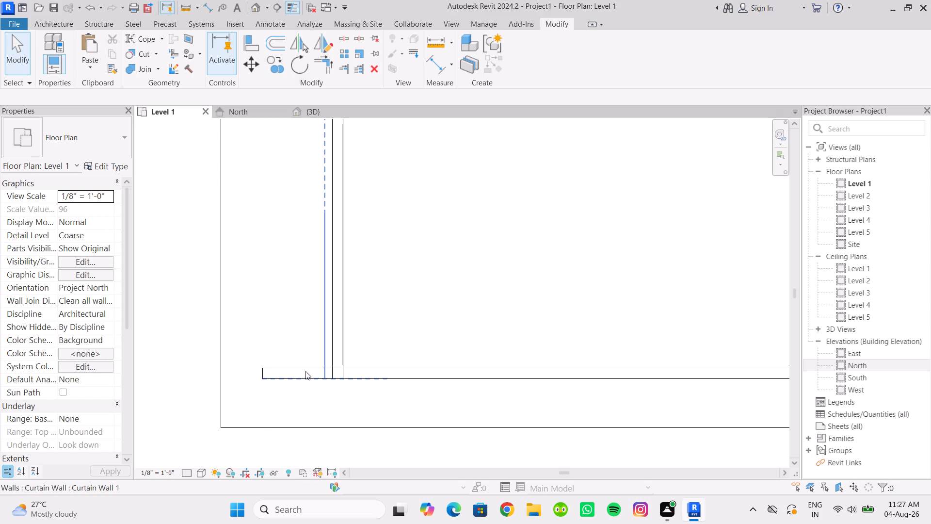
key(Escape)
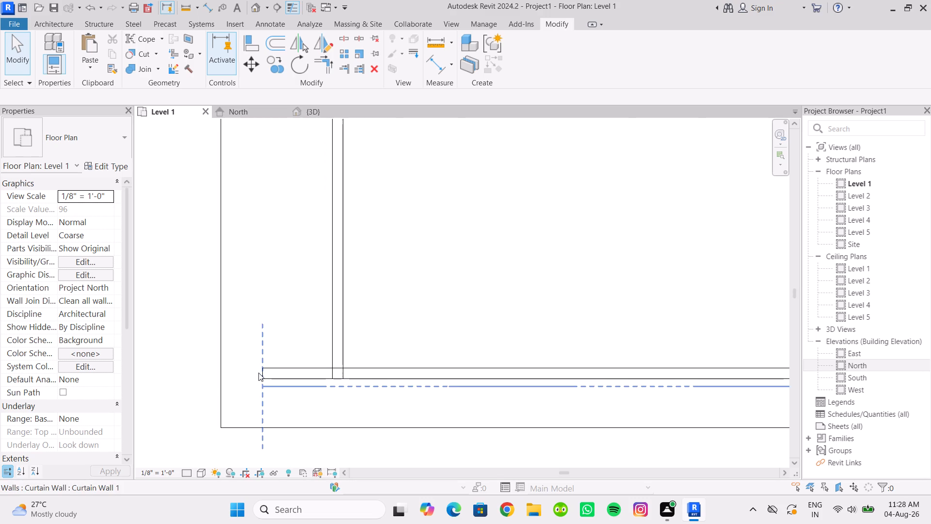
Pull the south curtain wall's west end back to the west curtain wall and snap it to that wall's line at the southwest corner.
click(258, 373)
drag(262, 386, 334, 388)
click(357, 400)
key(Escape)
scroll(320, 394, down, 1)
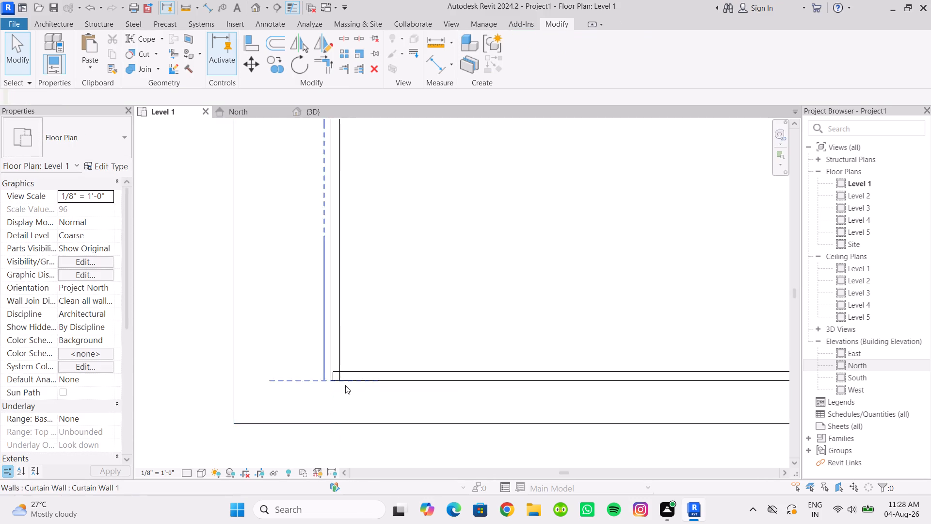
scroll(345, 385, up, 8)
click(319, 363)
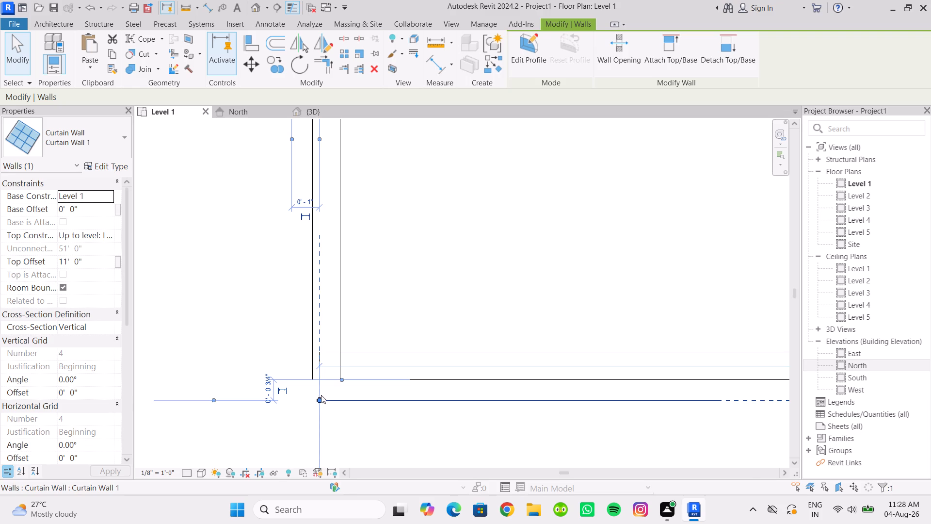
drag(320, 398, 311, 377)
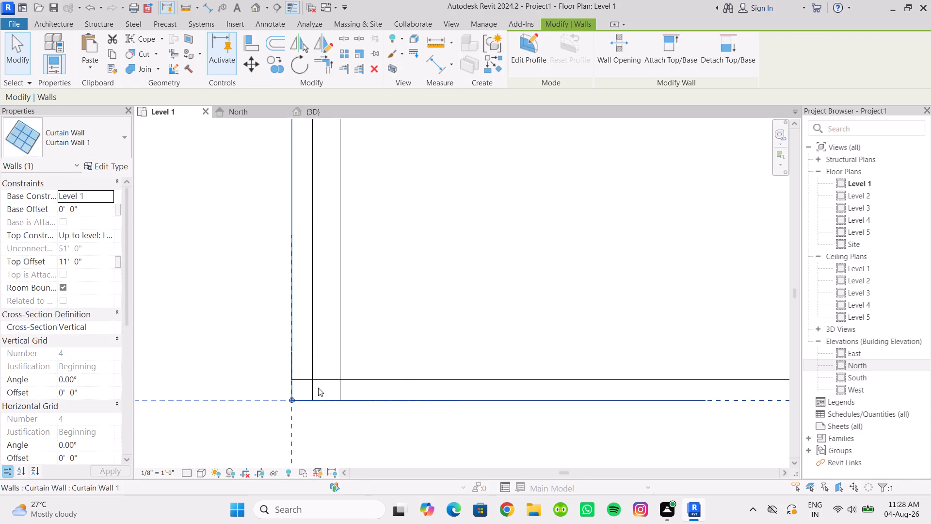
key(Escape)
scroll(314, 396, down, 3)
key(Escape)
scroll(326, 386, down, 6)
key(Escape)
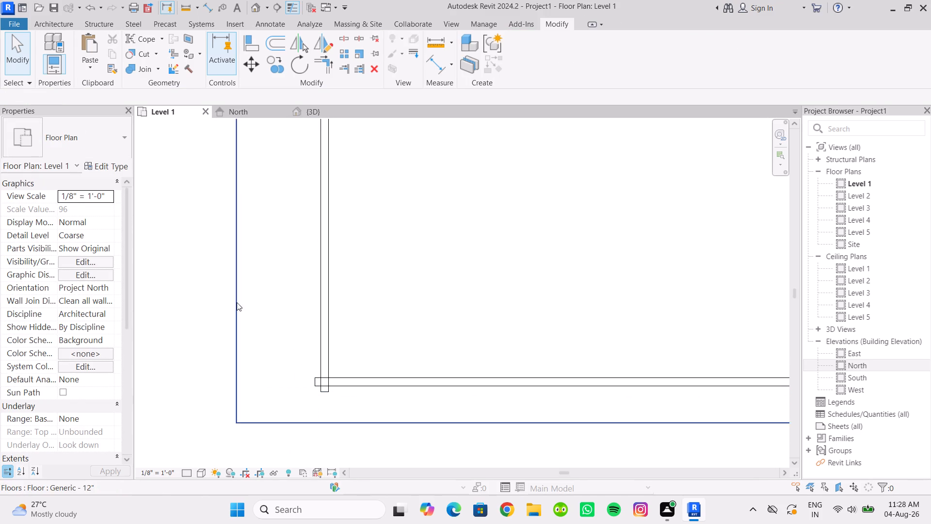
click(212, 300)
Switch to the 3D view and examine the curtain walls and floor slabs from several sides.
click(305, 106)
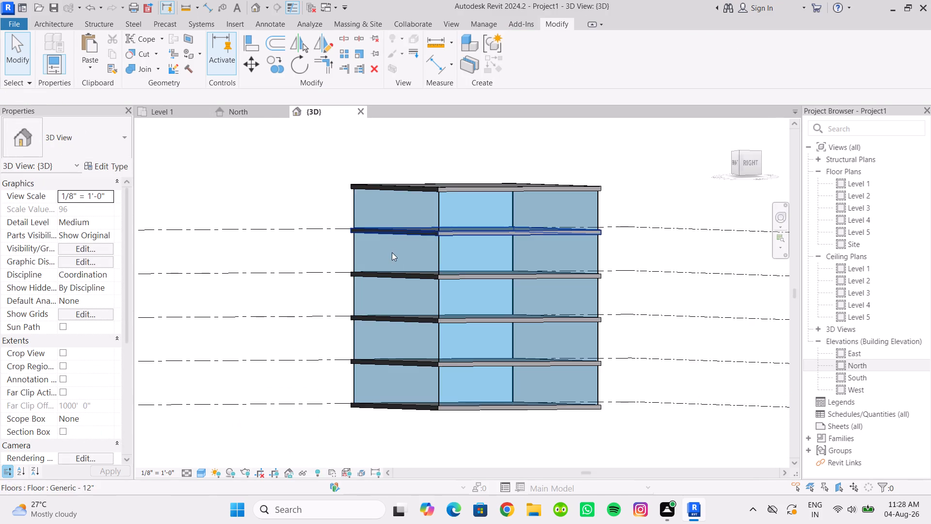
scroll(396, 263, down, 3)
middle_drag(402, 272, 445, 344)
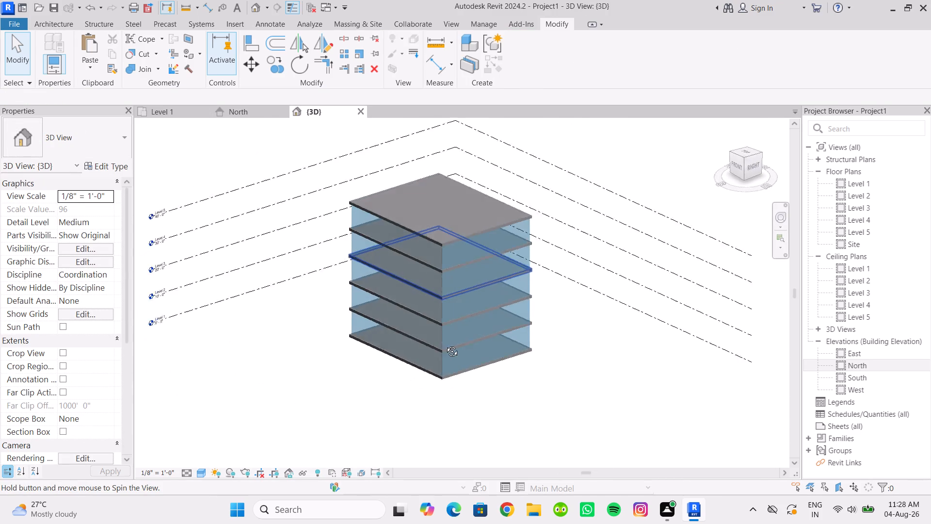
middle_drag(445, 344, 476, 303)
scroll(374, 229, up, 5)
scroll(487, 252, down, 2)
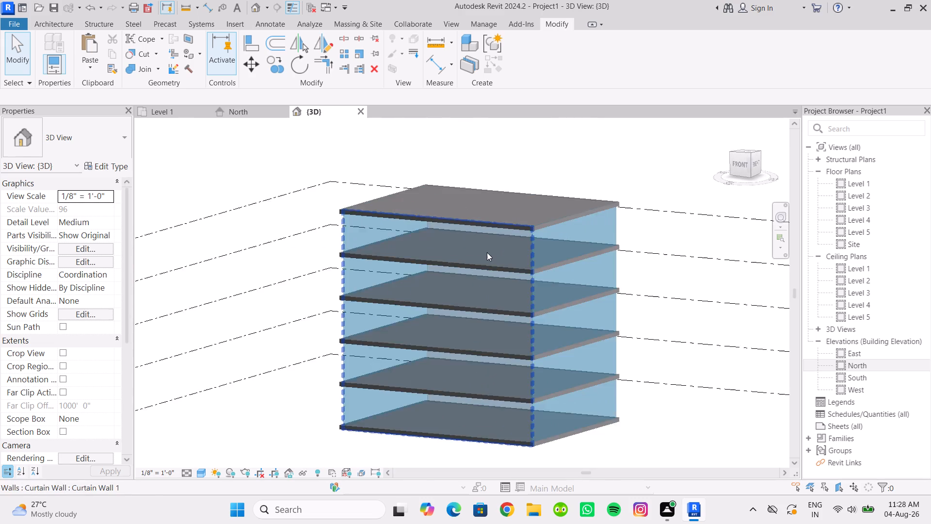
scroll(487, 252, down, 1)
shift+middle_drag(487, 252, 540, 291)
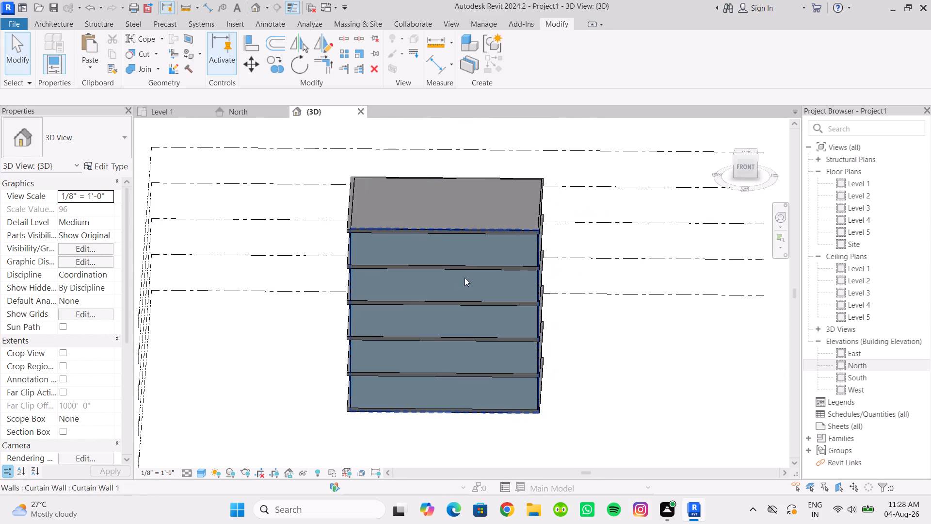
scroll(450, 281, up, 1)
middle_drag(450, 281, 446, 269)
shift+middle_drag(446, 268, 444, 233)
click(434, 242)
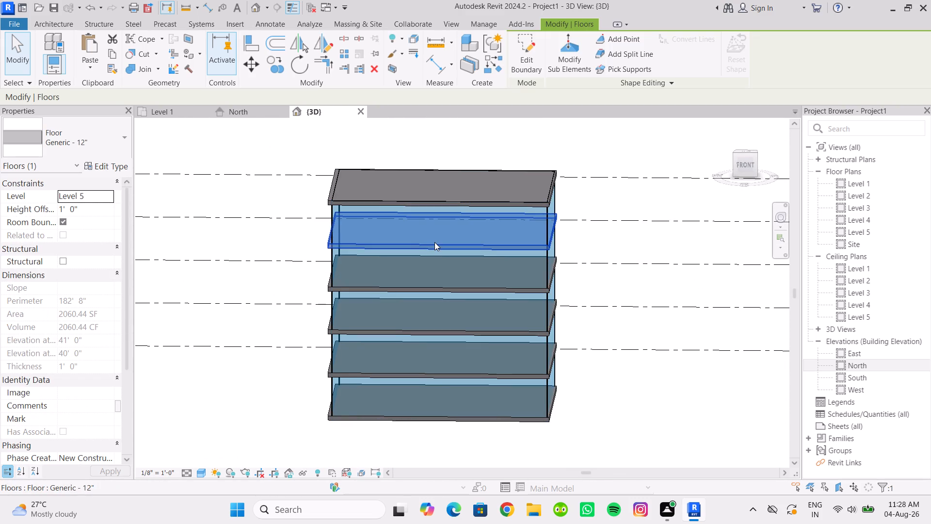
click(308, 144)
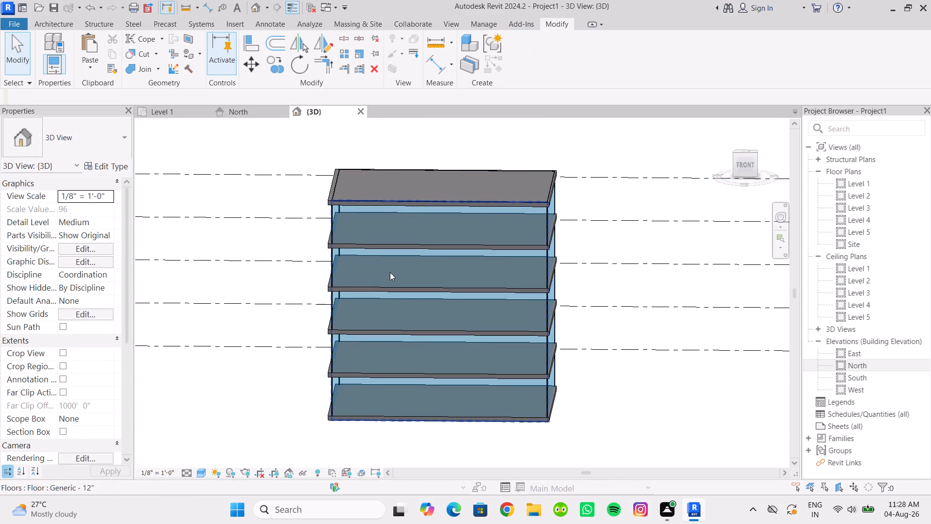
Select the whole chain of four perimeter curtain walls and inspect it around the building in 3D.
key(Tab)
key(Tab)
key(Tab)
key(Tab)
key(Tab)
key(Tab)
key(Tab)
key(Tab)
key(Tab)
key(Tab)
key(Tab)
key(Tab)
key(Tab)
key(Tab)
key(Tab)
key(Tab)
key(Tab)
key(Tab)
key(Tab)
key(Tab)
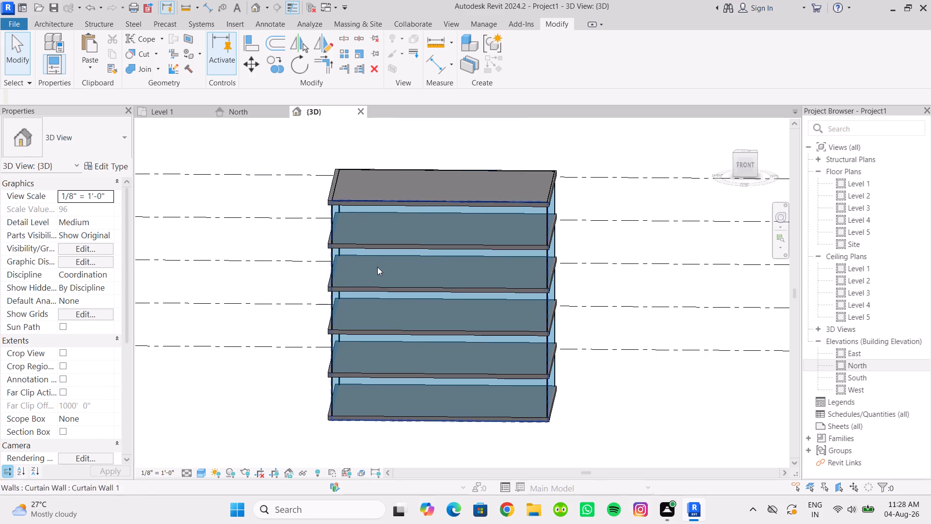
click(477, 274)
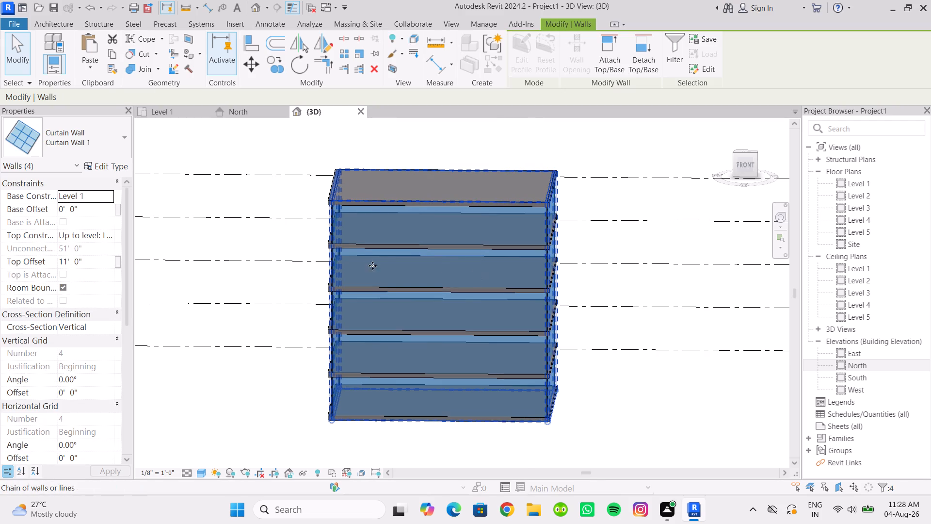
scroll(384, 257, down, 4)
shift+middle_drag(388, 259, 325, 217)
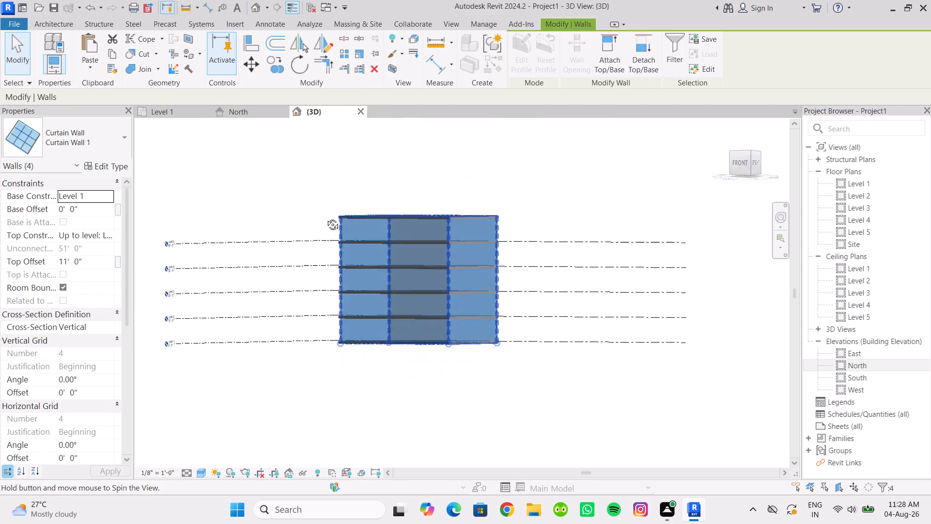
shift+middle_drag(325, 217, 419, 287)
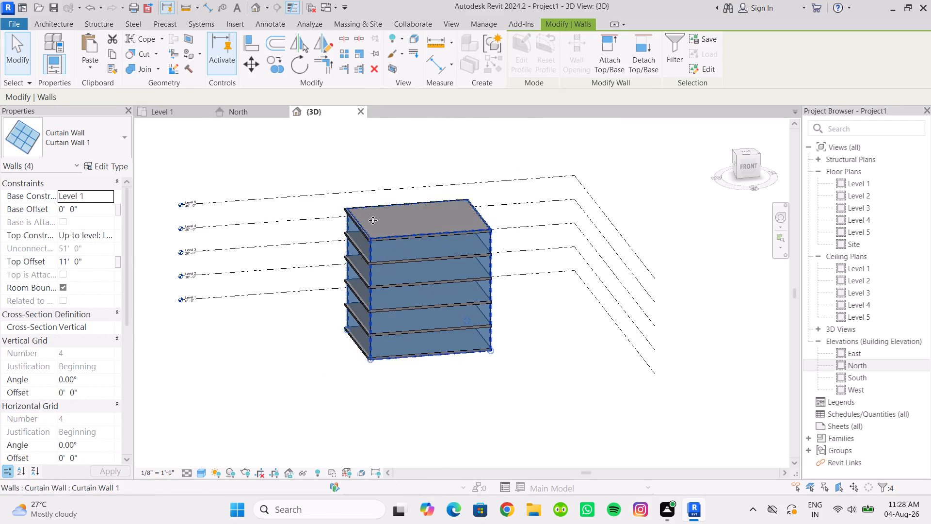
Start the Curtain Grid tool and place eight vertical grid lines about 4'-6" to 5'-6" apart along the south curtain wall from its west end.
click(64, 23)
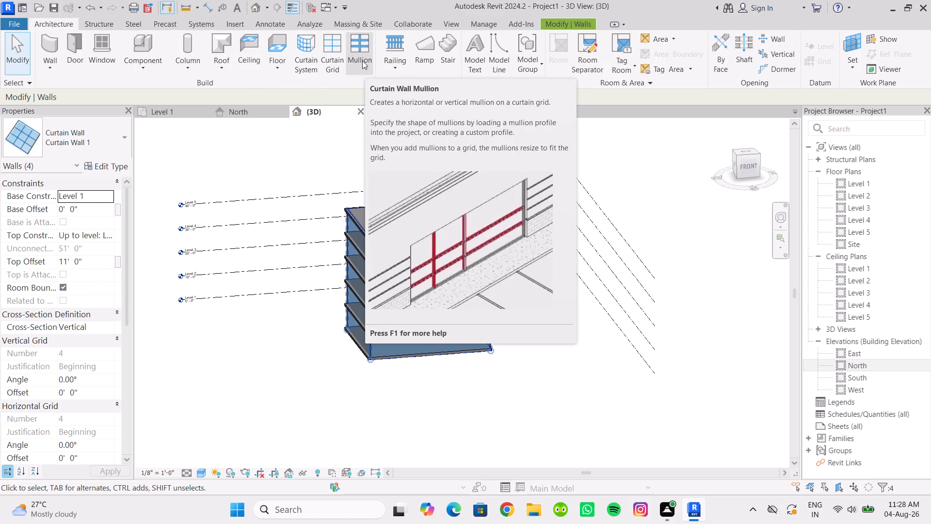
click(326, 44)
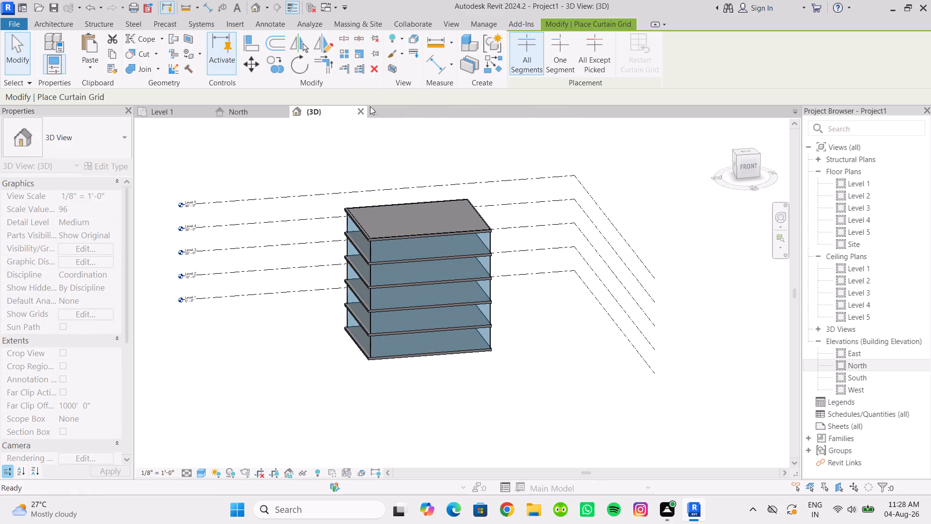
scroll(417, 260, up, 3)
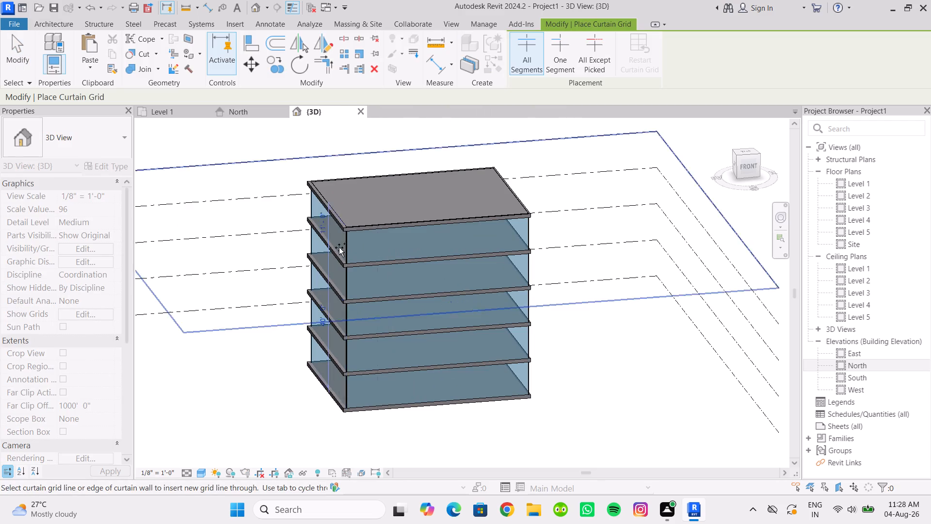
middle_drag(375, 239, 376, 243)
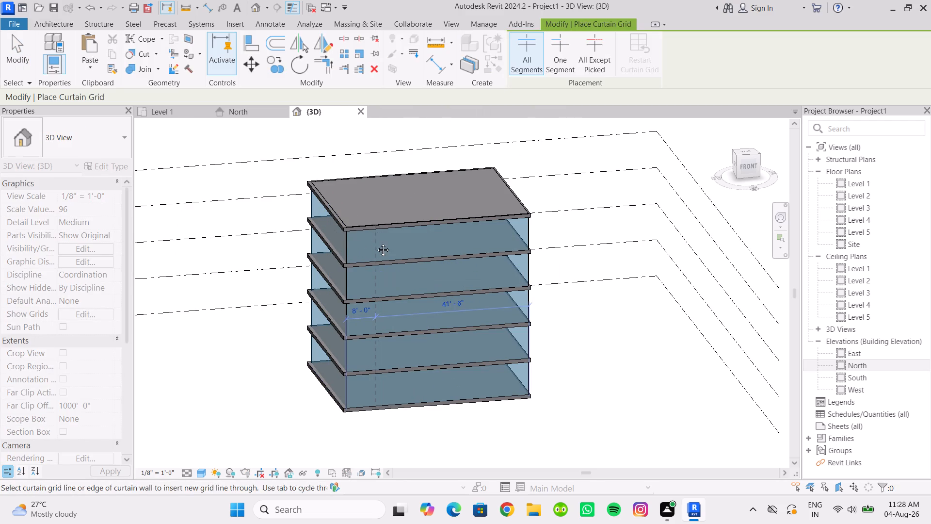
middle_drag(376, 243, 376, 256)
scroll(375, 256, up, 7)
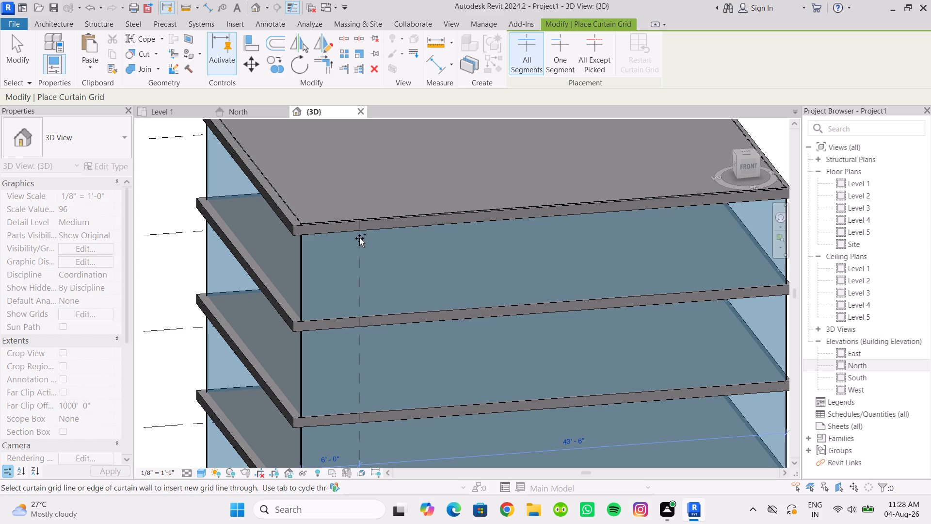
click(347, 254)
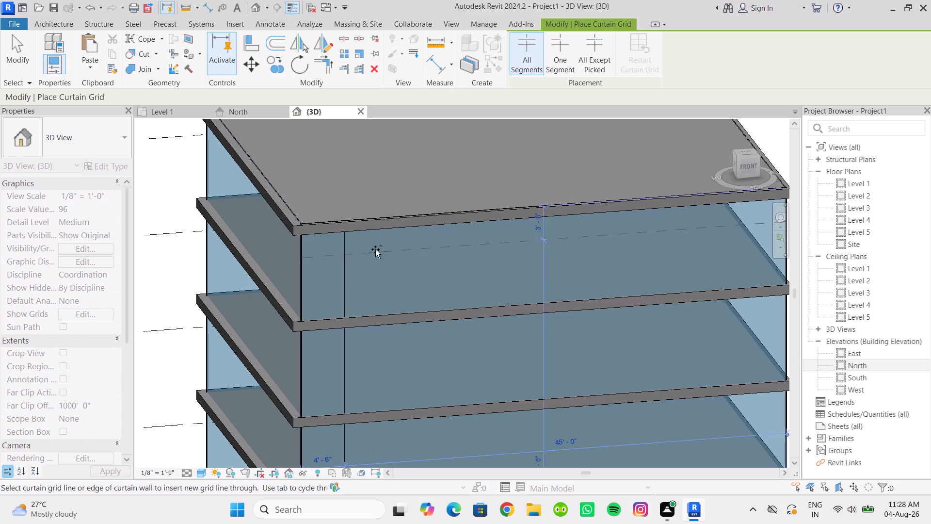
click(388, 241)
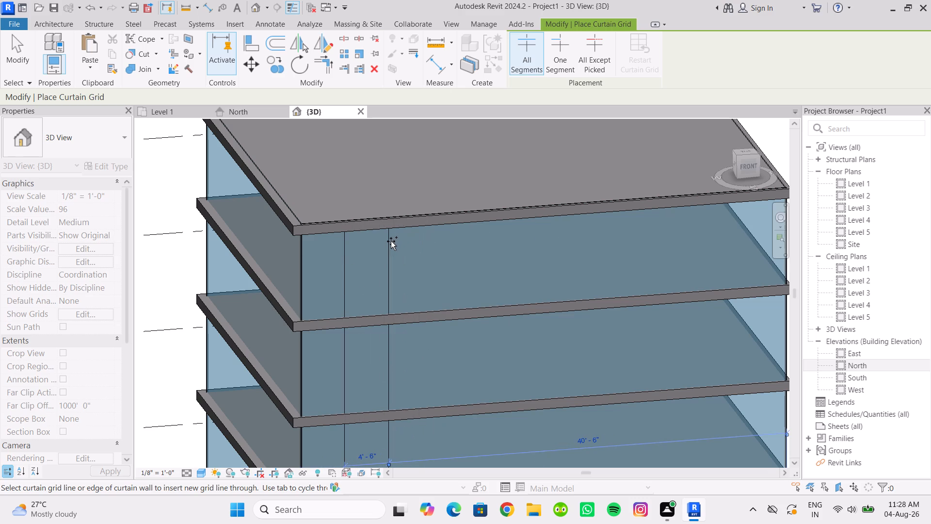
click(433, 234)
click(489, 223)
click(533, 221)
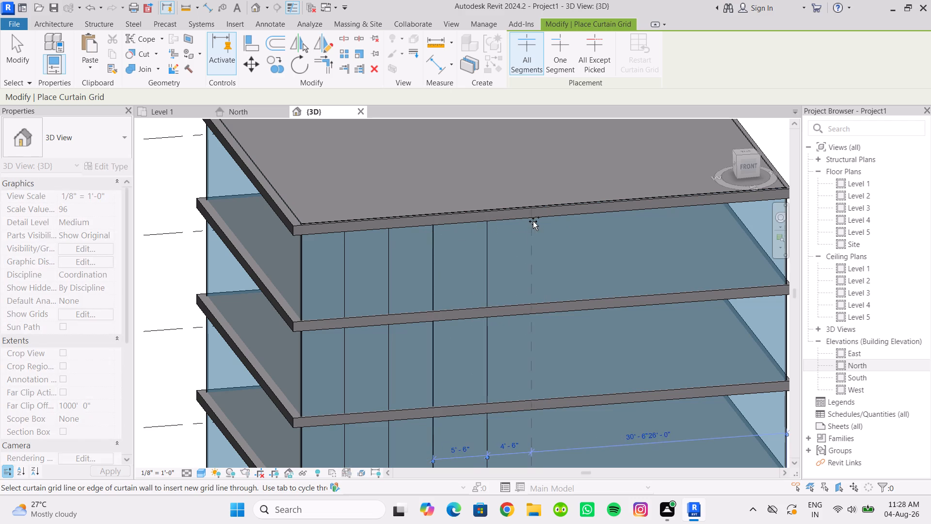
click(582, 216)
click(634, 213)
click(695, 212)
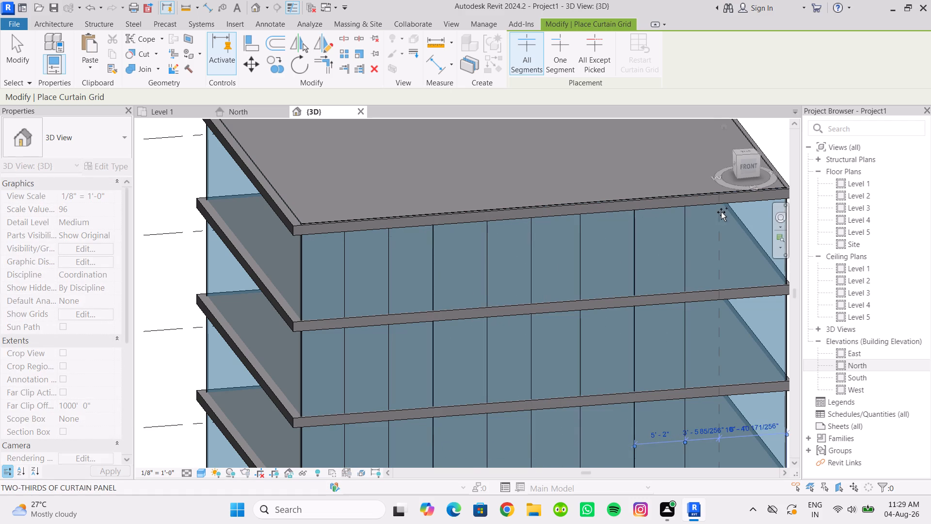
Add a ninth vertical grid line to the south curtain wall about 5'-2" from its southeast corner.
scroll(720, 216, down, 3)
shift+middle_drag(720, 216, 660, 199)
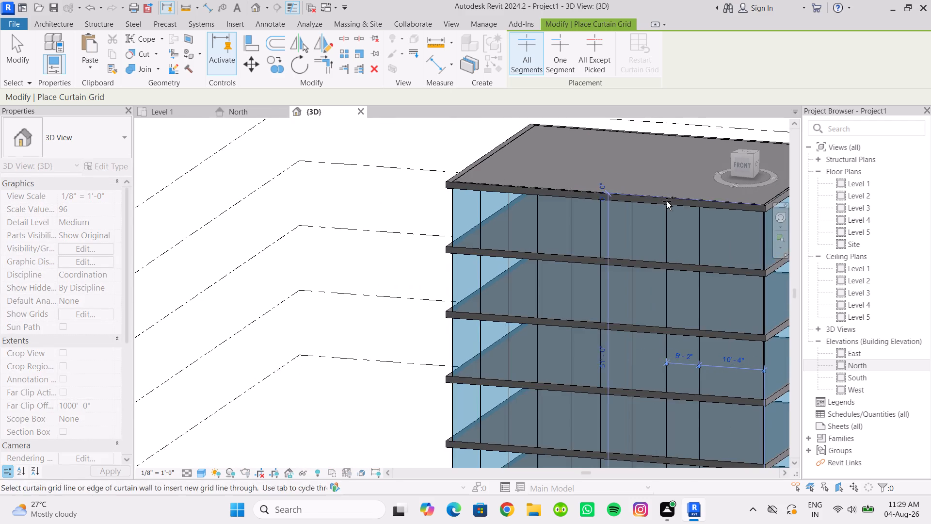
middle_drag(667, 204, 564, 203)
click(632, 211)
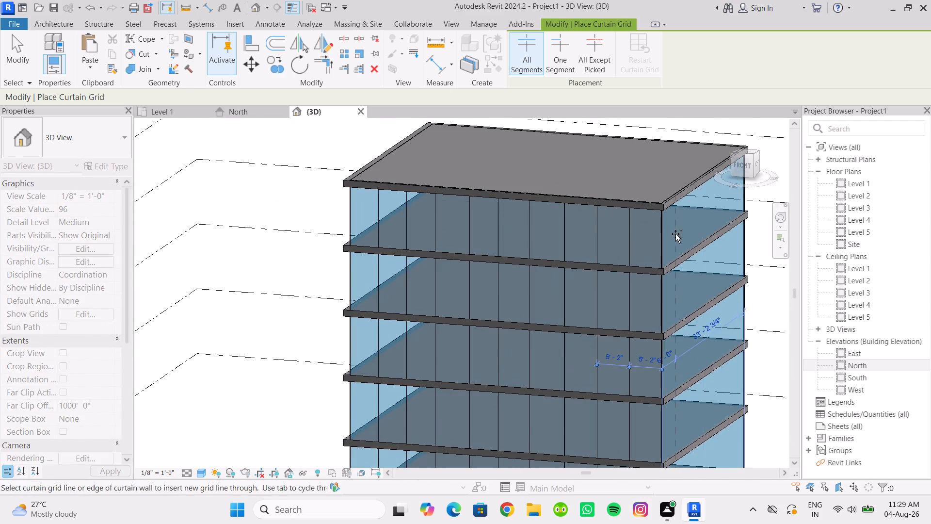
Place eight vertical grid lines along the east curtain wall, starting about 4'-6" from the southeast corner and spaced roughly 3' to 6' apart.
shift+scroll(675, 234, down, 1)
shift+middle_drag(672, 234, 568, 226)
click(667, 224)
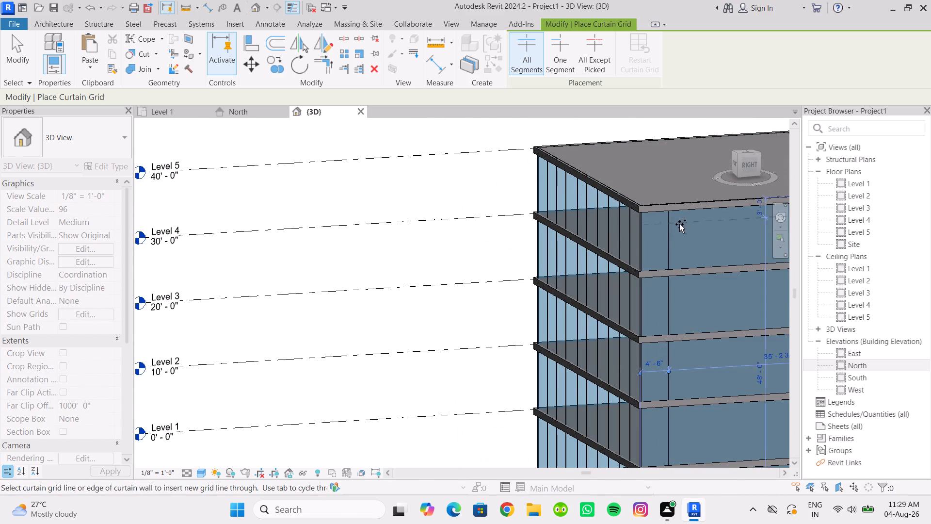
middle_drag(684, 224, 563, 221)
shift+middle_drag(562, 221, 517, 219)
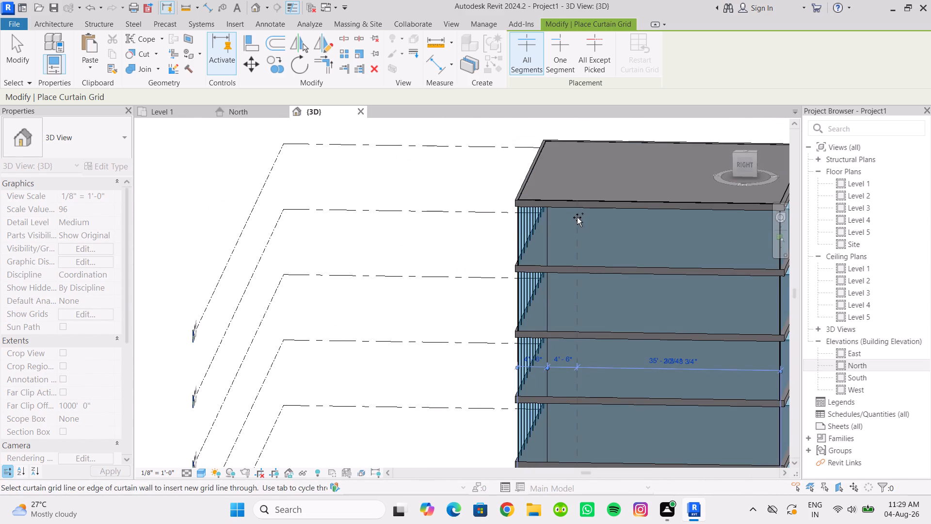
click(577, 217)
click(603, 219)
click(625, 219)
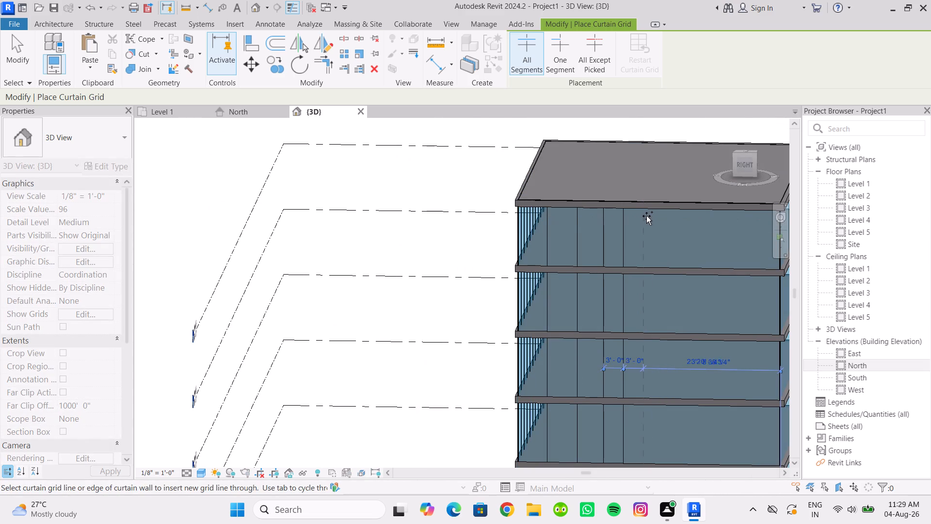
click(655, 216)
click(688, 216)
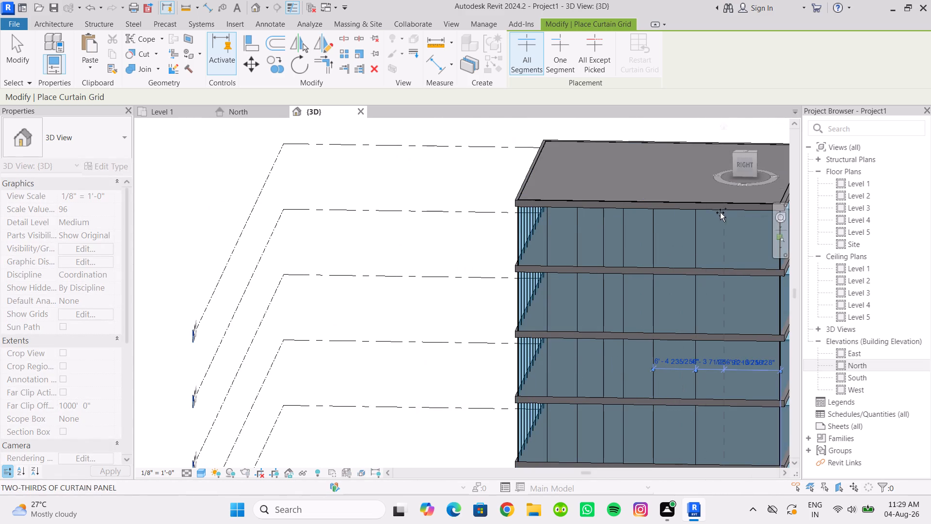
click(722, 213)
middle_drag(732, 216, 651, 226)
click(677, 226)
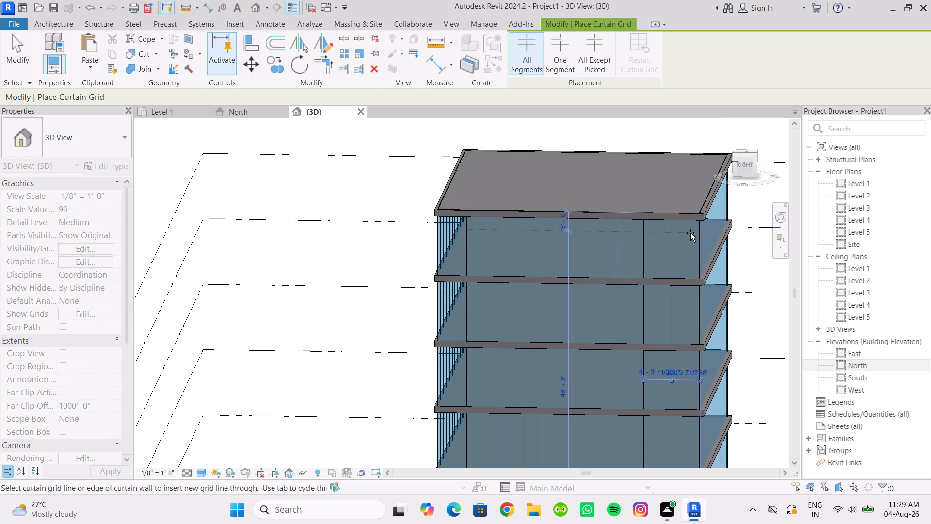
Place a horizontal grid line across the south curtain wall, seen from behind, about 9'-0" below its top.
shift+middle_drag(686, 233, 538, 229)
middle_drag(574, 239, 400, 231)
scroll(547, 233, up, 3)
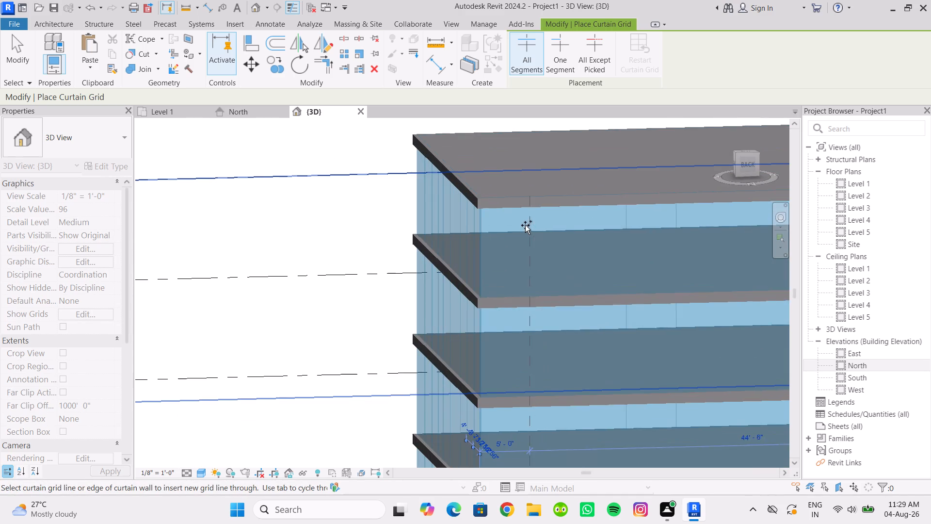
click(523, 221)
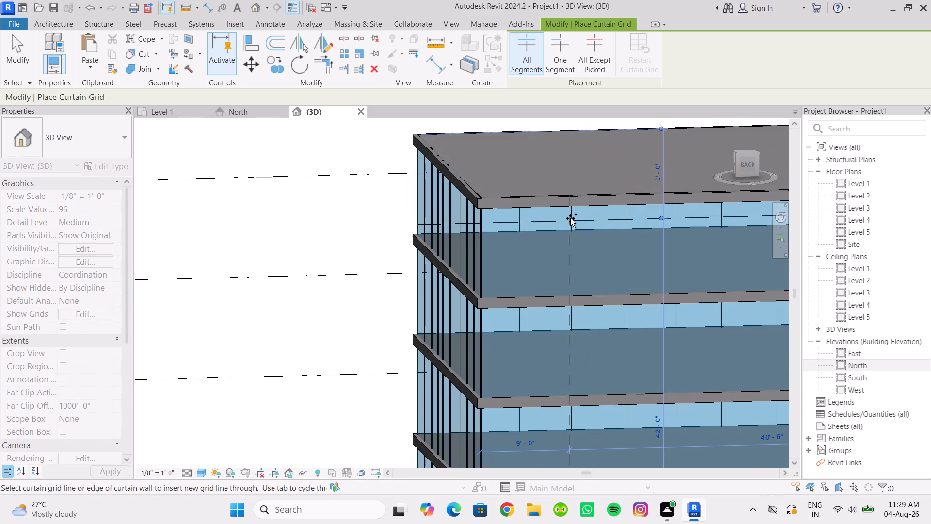
Place vertical grid lines about 9', 15' and 20' from the north curtain wall's east end, plus one horizontal grid line near its top.
click(570, 218)
middle_drag(590, 225, 496, 219)
shift+middle_drag(513, 219, 483, 222)
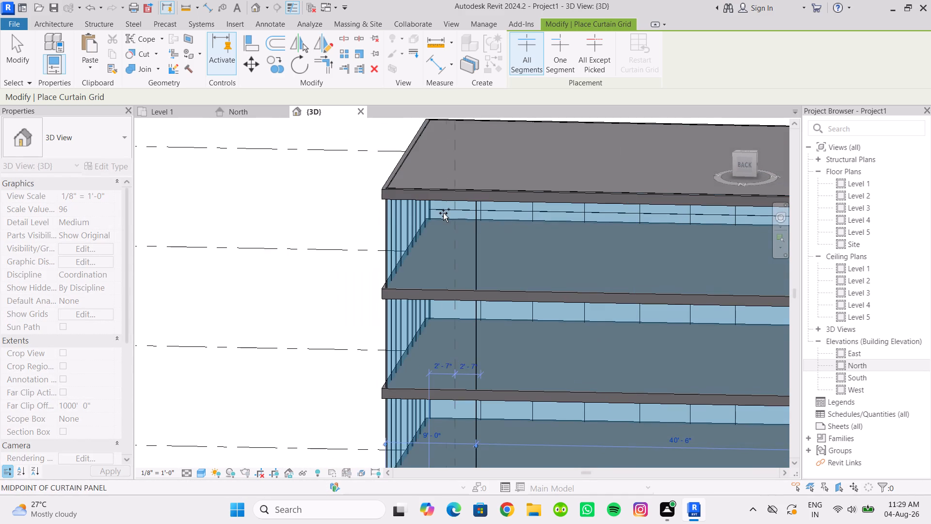
click(437, 212)
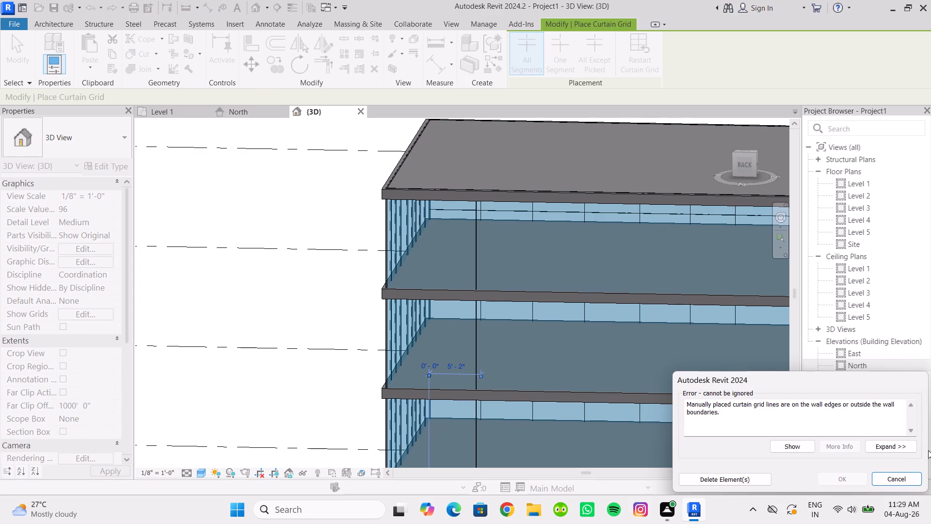
click(903, 478)
click(535, 230)
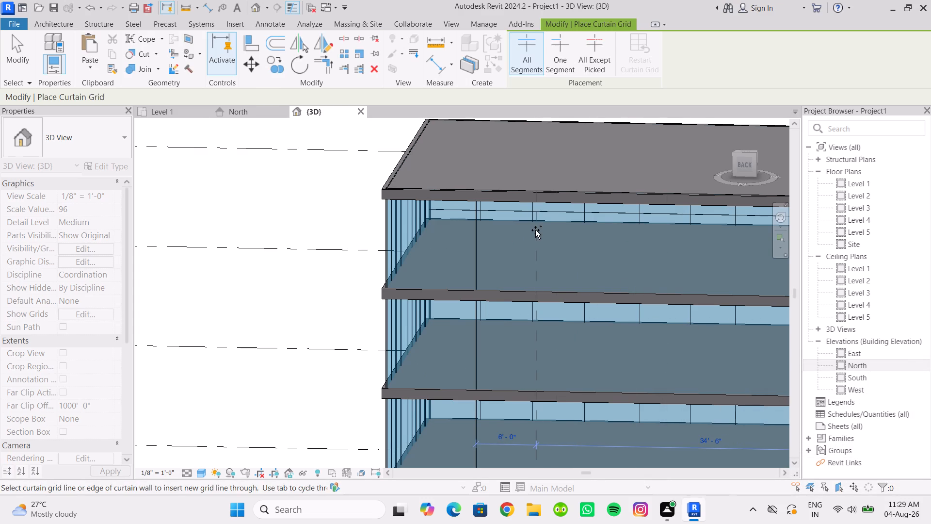
click(581, 240)
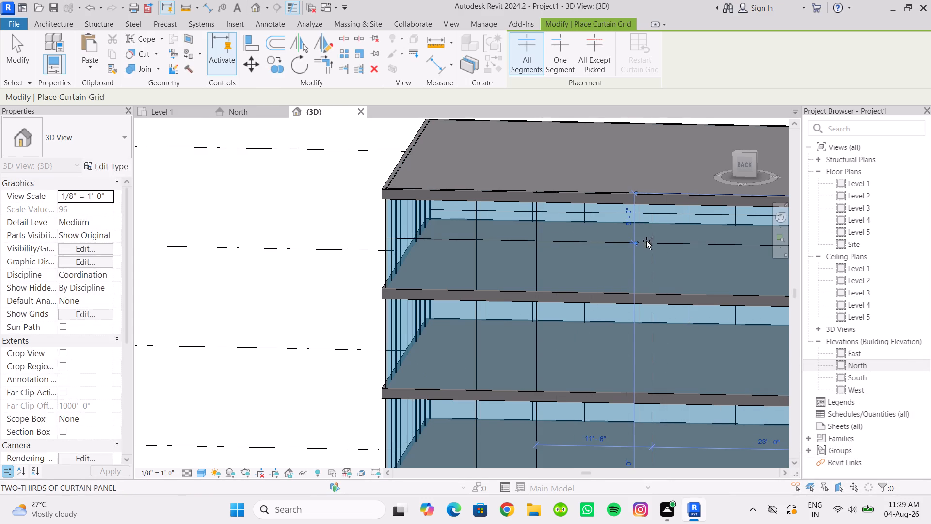
click(585, 245)
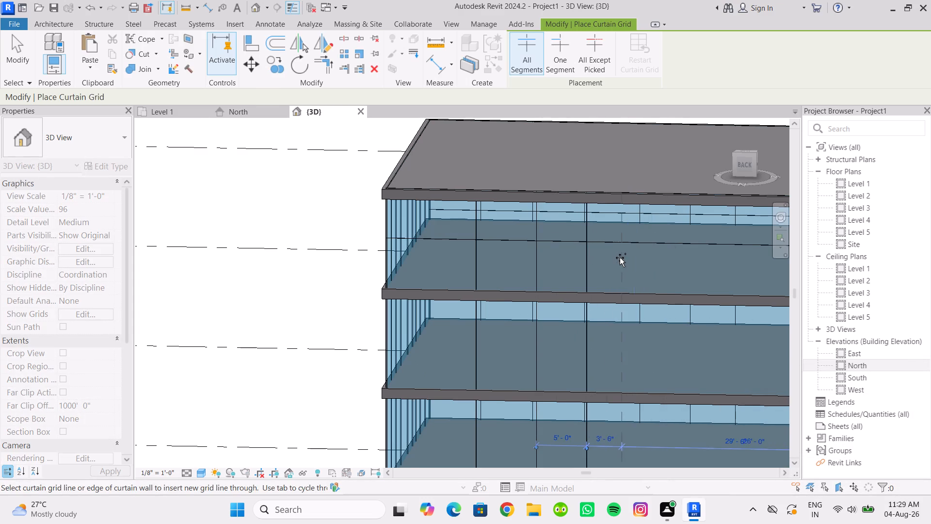
Add six more vertical grid lines toward the north curtain wall's west end and one between its east corner and first grid line.
scroll(620, 258, down, 1)
middle_drag(612, 258, 464, 248)
click(485, 236)
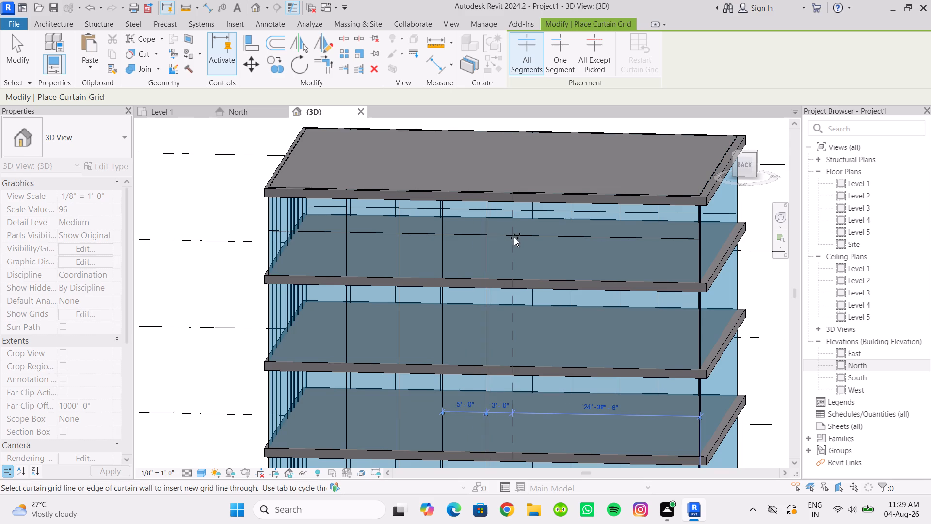
click(514, 238)
click(563, 235)
click(589, 235)
click(626, 236)
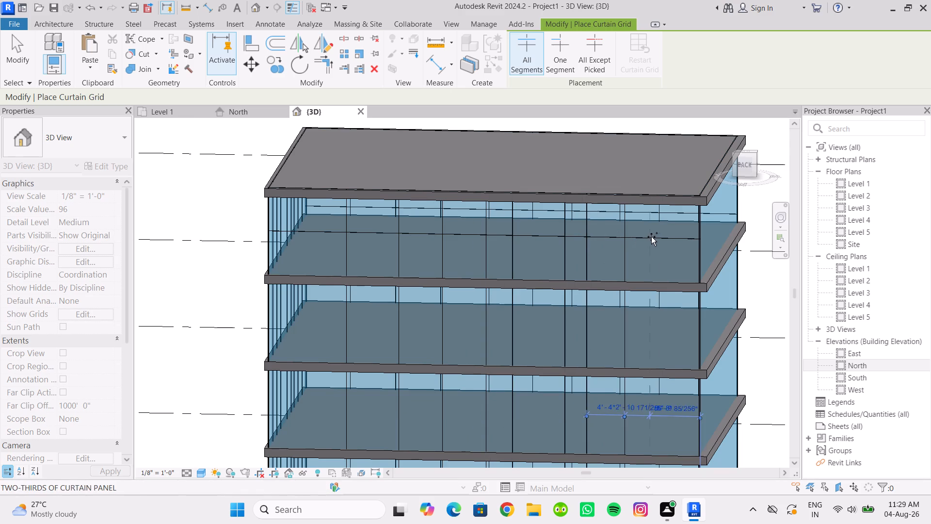
click(658, 236)
scroll(615, 251, down, 1)
shift+middle_drag(615, 251, 648, 249)
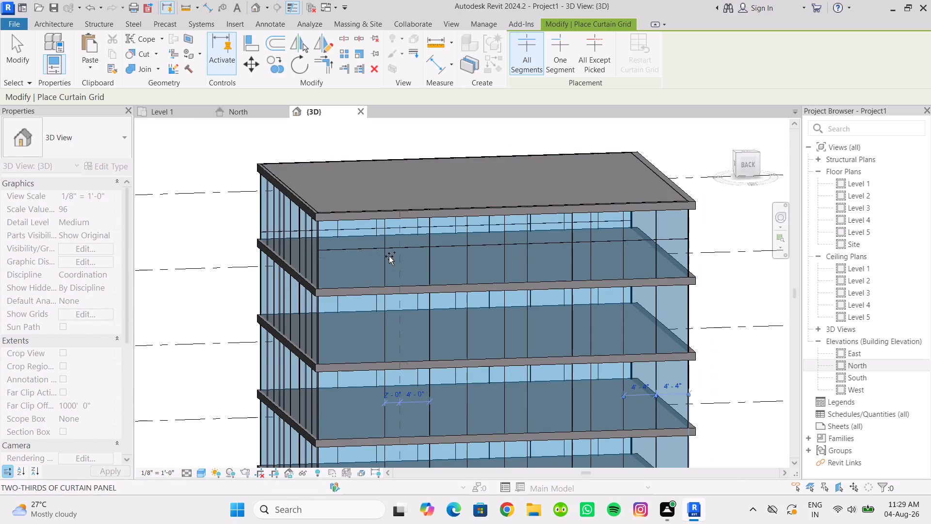
click(355, 253)
Place nine vertical curtain grid lines across all segments of the west curtain wall, spaced roughly 4' apart from its north end.
scroll(392, 258, down, 1)
shift+middle_drag(391, 258, 255, 246)
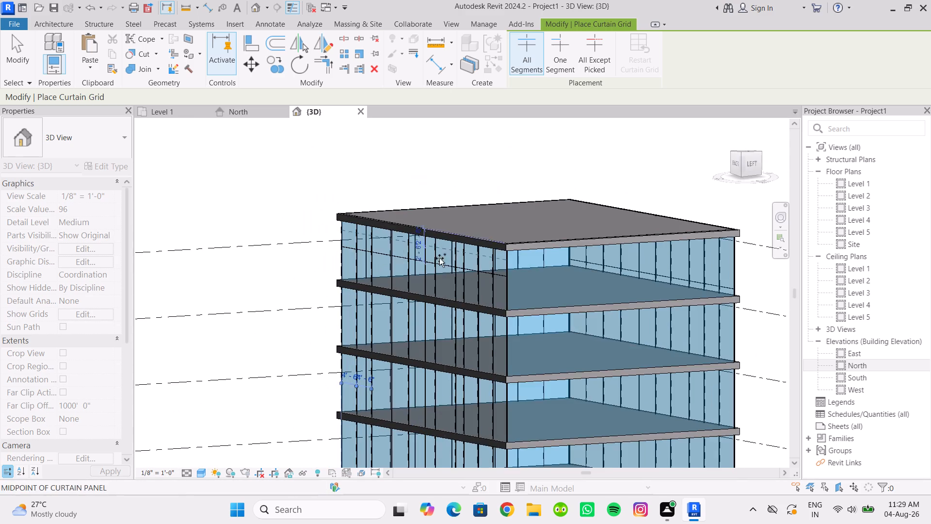
middle_drag(410, 248, 339, 214)
scroll(490, 230, up, 2)
shift+middle_drag(480, 235, 416, 237)
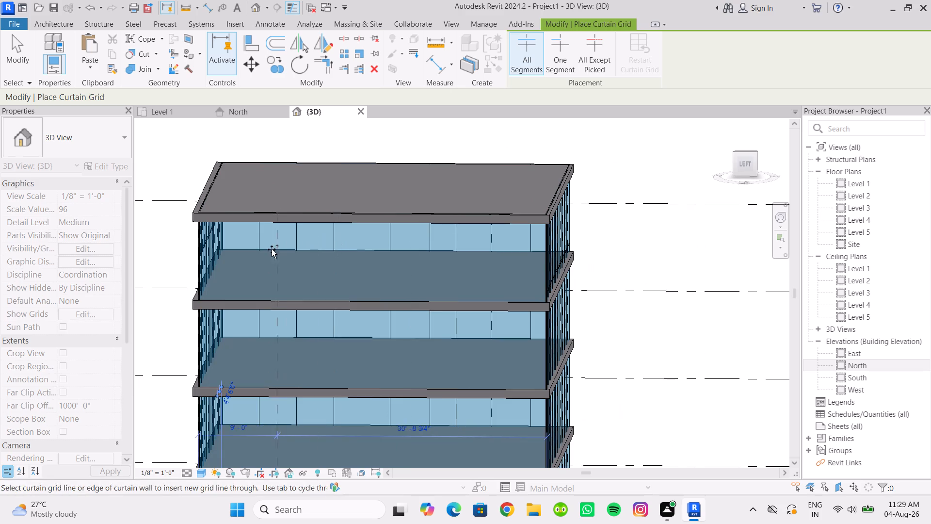
scroll(320, 269, down, 2)
middle_drag(320, 269, 352, 234)
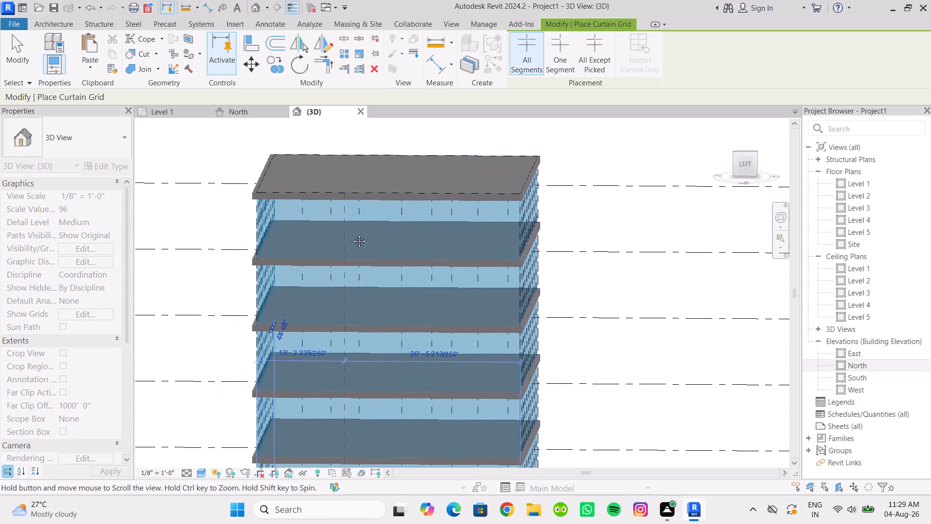
middle_drag(352, 234, 353, 233)
scroll(299, 233, up, 5)
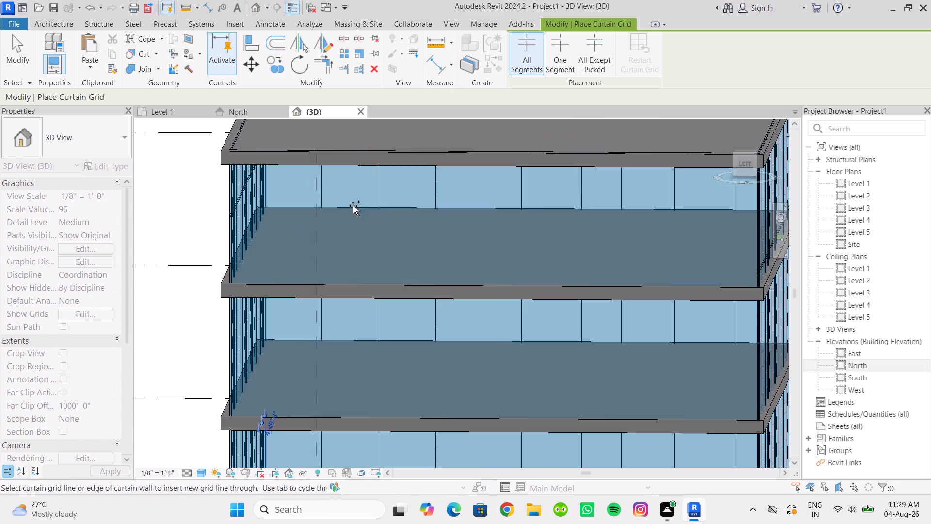
click(302, 218)
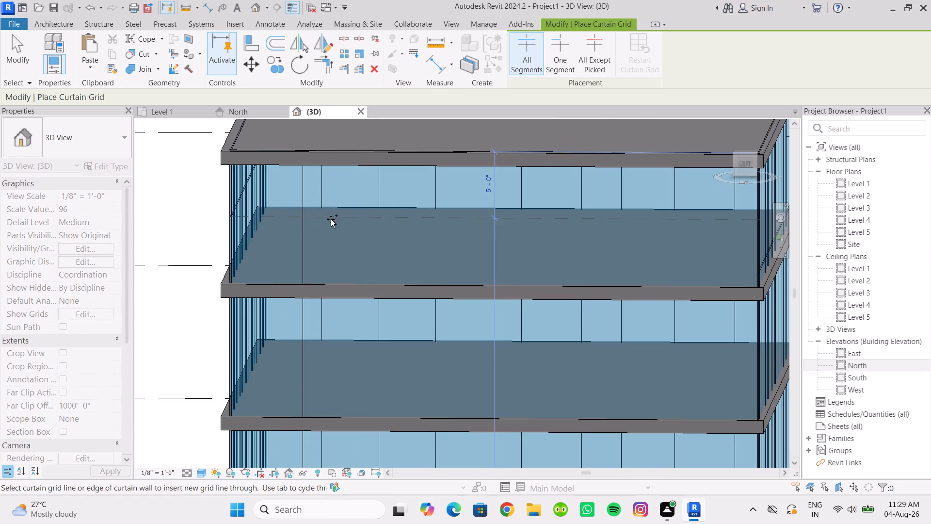
click(350, 177)
click(401, 174)
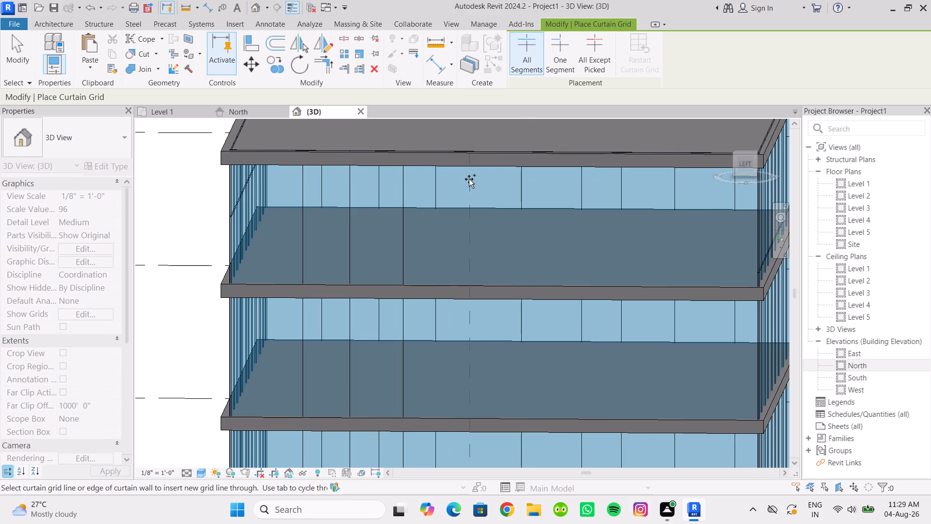
click(461, 180)
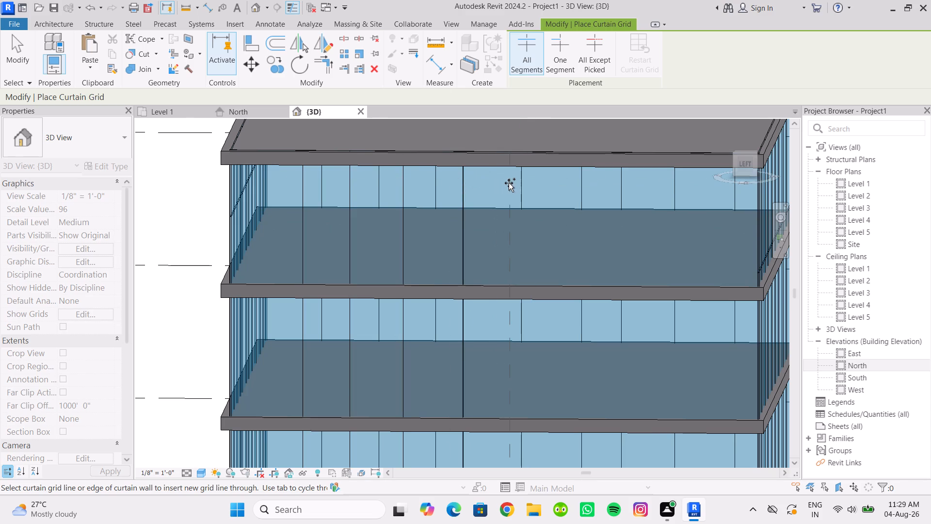
click(509, 183)
click(563, 180)
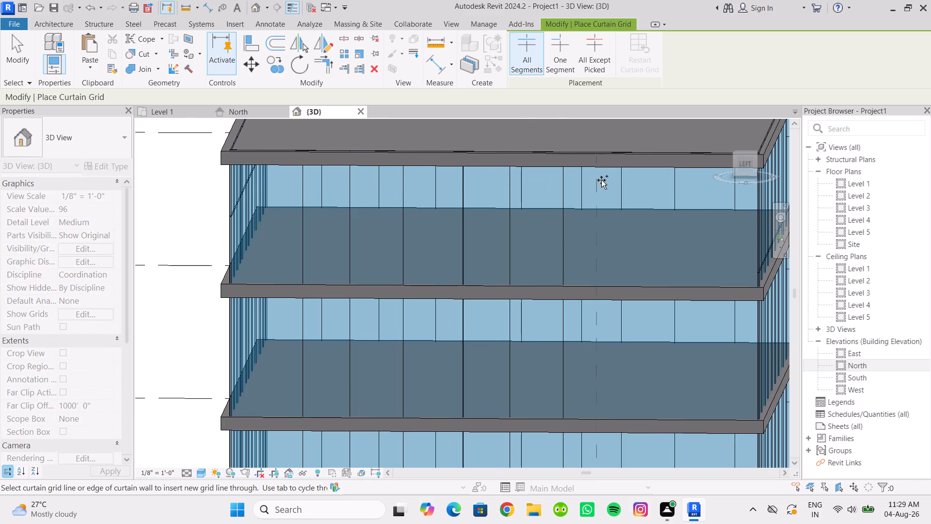
click(608, 180)
click(658, 181)
middle_drag(663, 189, 458, 209)
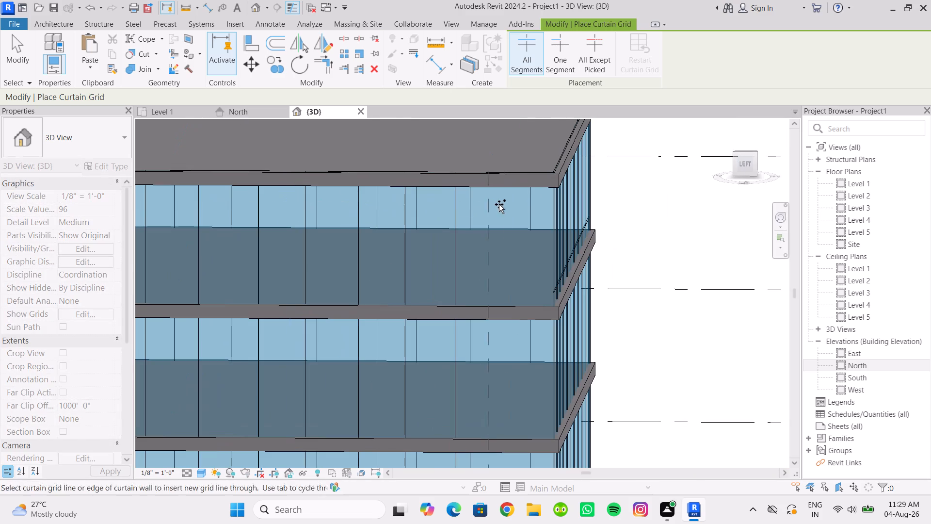
click(512, 203)
scroll(548, 228, down, 2)
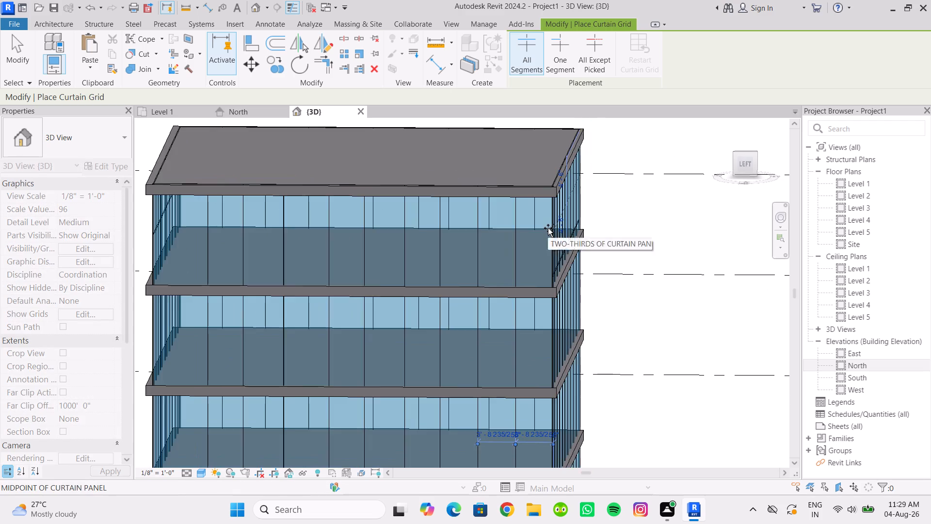
scroll(548, 228, down, 1)
key(Escape)
key(Escape)
scroll(401, 256, down, 2)
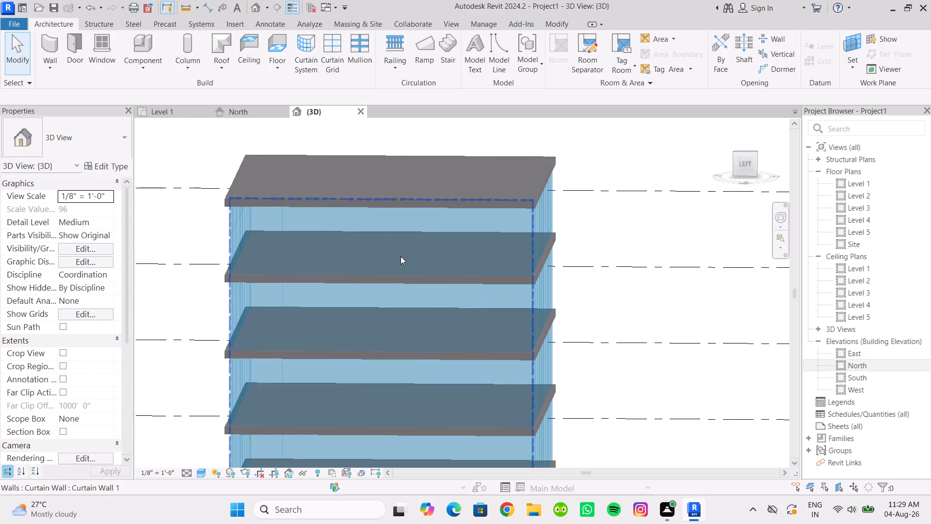
Place 2.5" x 5" rectangular mullions on all grid lines of the west curtain wall.
shift+middle_drag(401, 256, 443, 221)
scroll(443, 220, down, 1)
middle_drag(443, 220, 446, 226)
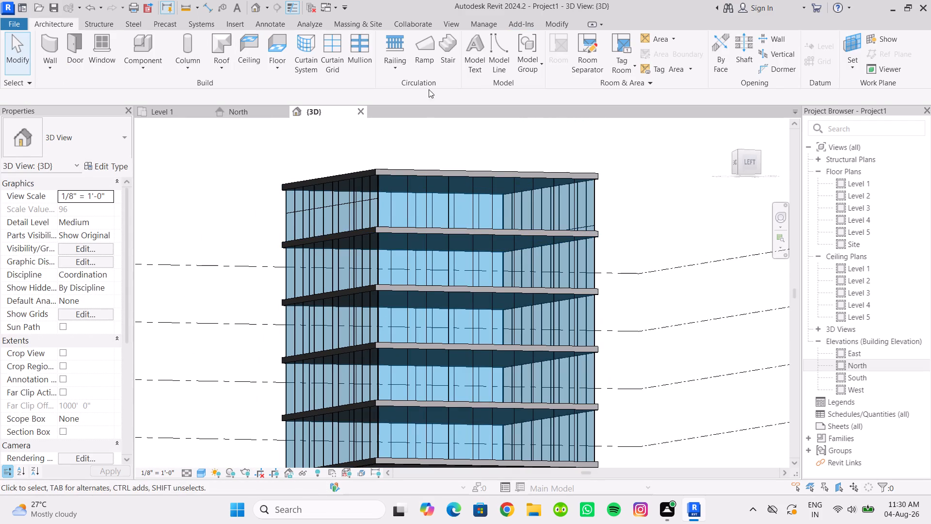
click(370, 46)
scroll(421, 232, down, 3)
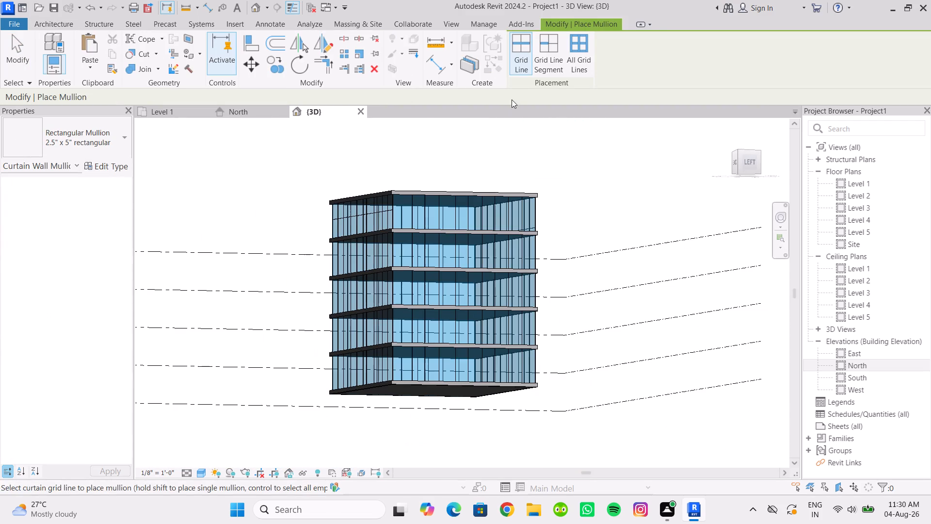
click(568, 65)
scroll(433, 210, down, 2)
shift+middle_drag(432, 211, 421, 234)
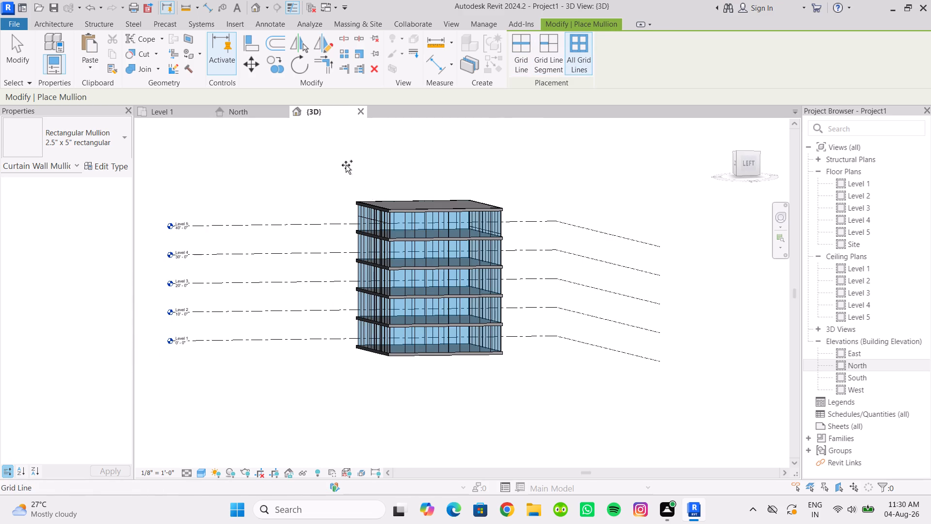
drag(345, 165, 489, 309)
scroll(392, 240, up, 13)
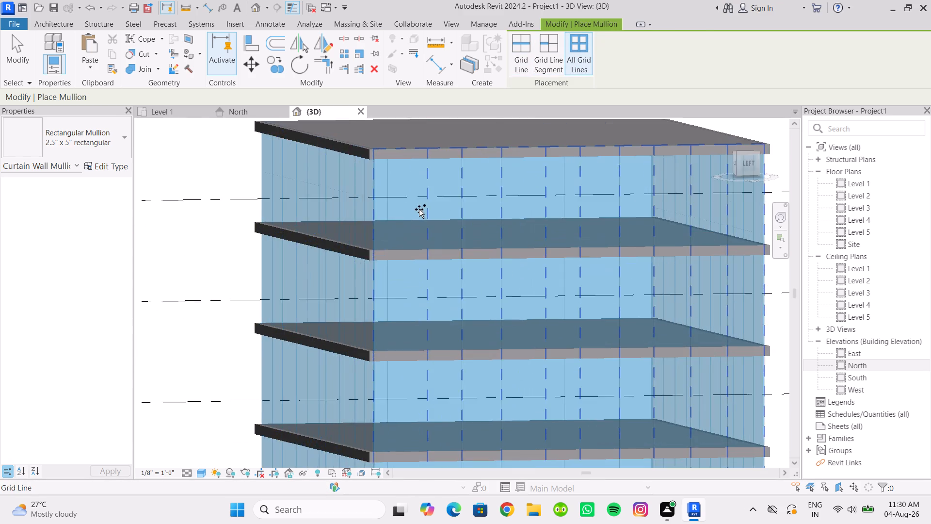
scroll(419, 209, up, 2)
click(436, 211)
Place the same rectangular mullions on all grid lines of the north, east and south curtain walls.
scroll(479, 239, down, 9)
shift+middle_drag(473, 239, 516, 235)
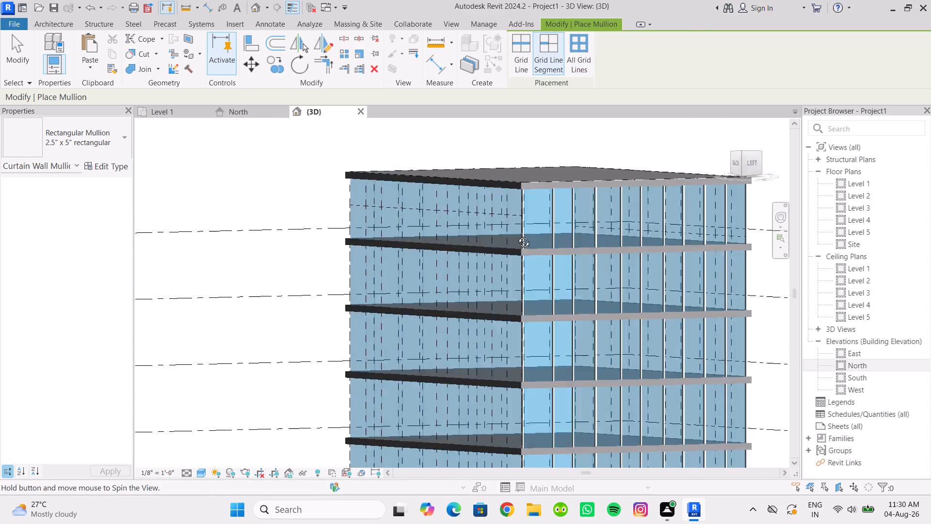
shift+middle_drag(516, 235, 561, 233)
click(530, 213)
scroll(518, 229, down, 1)
middle_drag(499, 231, 695, 227)
click(336, 215)
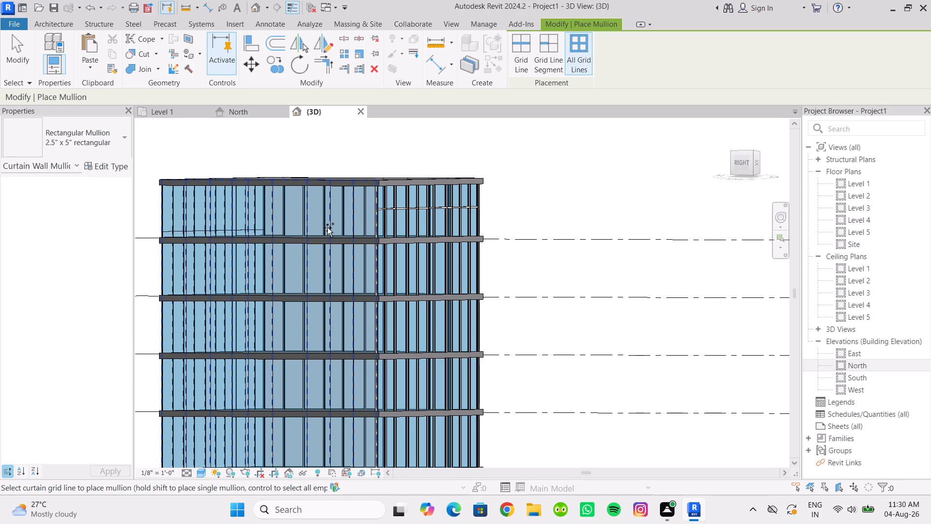
scroll(327, 228, down, 1)
shift+middle_drag(327, 228, 546, 232)
click(361, 224)
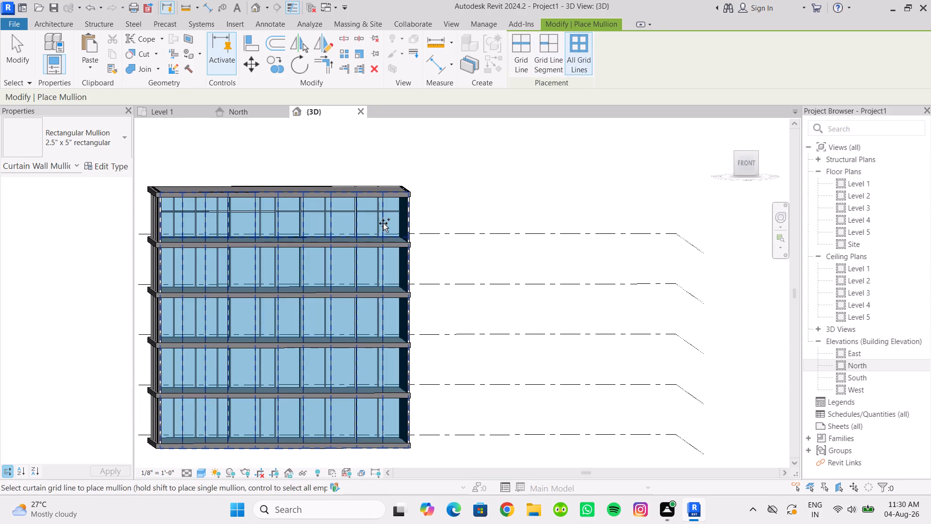
Examine the mullions from all sides of the building, including the wall corners and the horizontal mullions on the top storey.
scroll(383, 223, down, 2)
shift+middle_drag(383, 223, 471, 268)
scroll(365, 280, up, 4)
scroll(408, 267, up, 4)
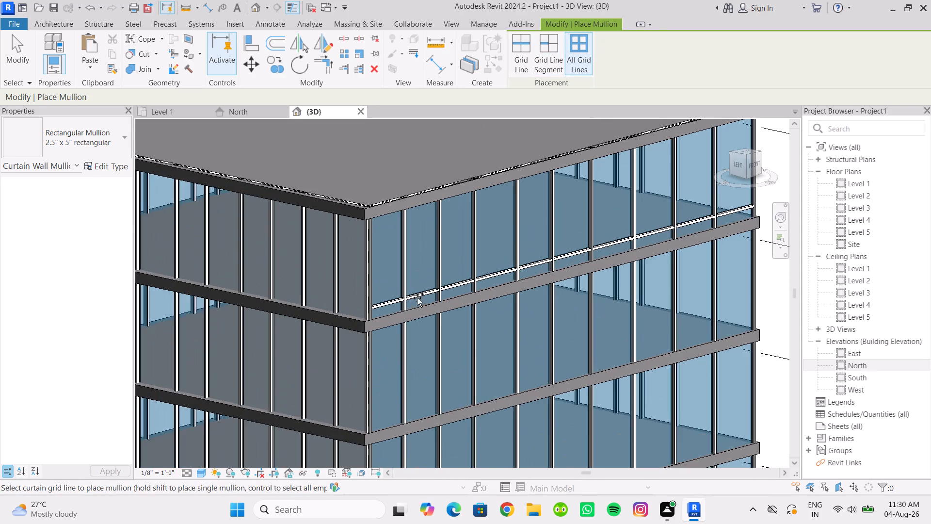
scroll(440, 305, down, 5)
middle_drag(440, 305, 433, 263)
scroll(427, 267, up, 2)
shift+middle_drag(427, 267, 411, 250)
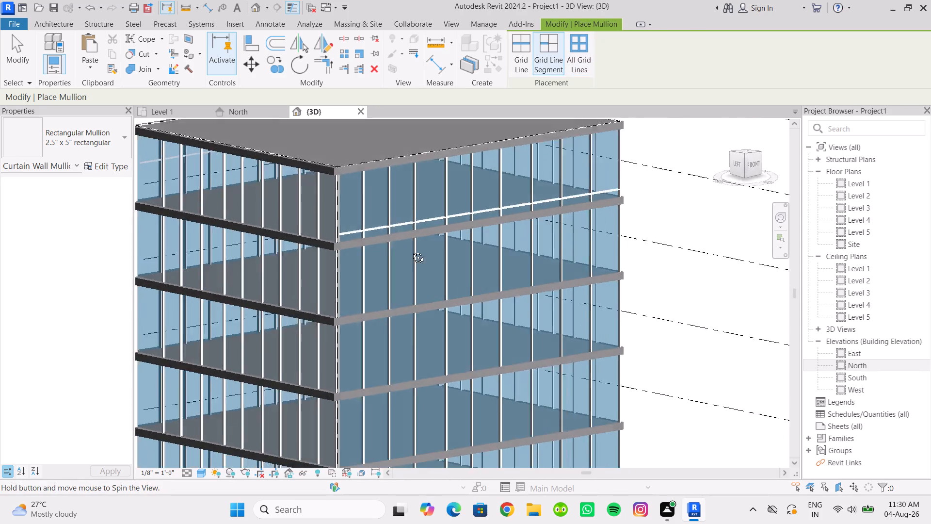
shift+middle_drag(411, 250, 569, 252)
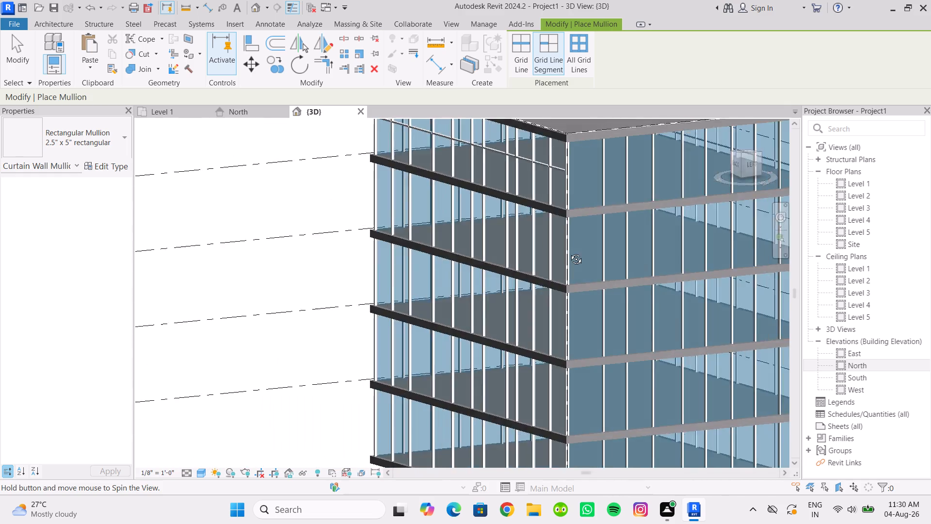
shift+middle_drag(569, 252, 601, 246)
scroll(601, 243, down, 2)
shift+middle_drag(601, 243, 646, 343)
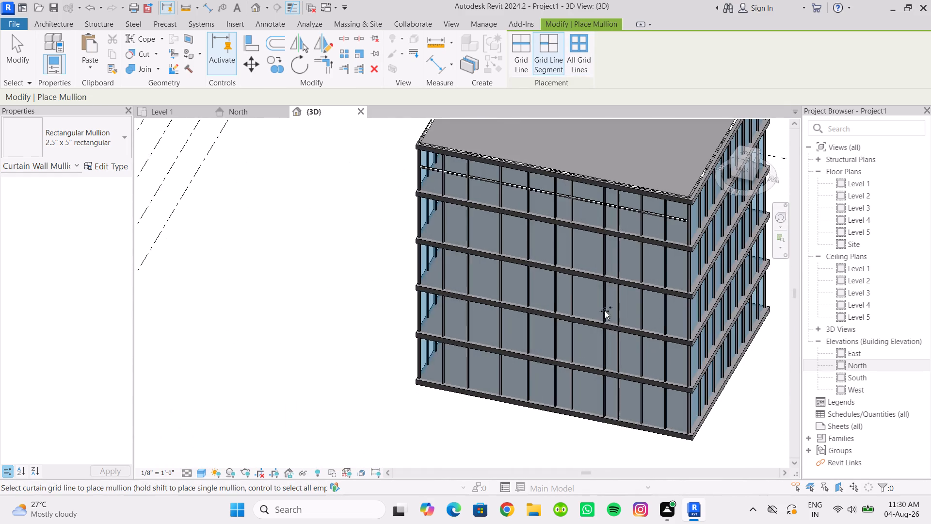
scroll(577, 294, up, 2)
scroll(560, 237, down, 2)
middle_drag(560, 239, 656, 165)
scroll(467, 185, down, 2)
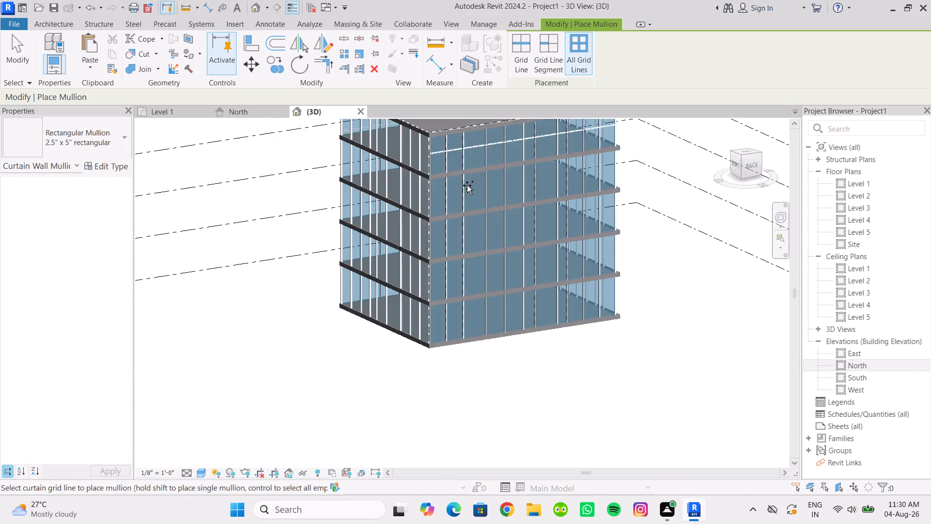
middle_drag(467, 185, 510, 307)
scroll(482, 307, up, 3)
scroll(452, 257, up, 4)
scroll(497, 252, down, 10)
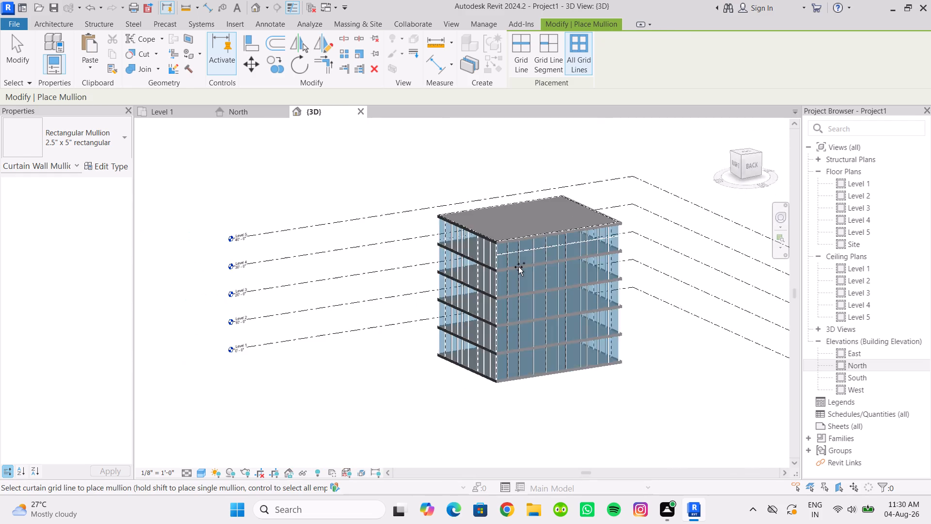
shift+middle_drag(517, 267, 417, 165)
scroll(583, 277, up, 8)
shift+middle_drag(579, 286, 589, 322)
scroll(589, 322, down, 2)
shift+middle_drag(589, 322, 391, 296)
scroll(478, 312, up, 2)
shift+middle_drag(479, 311, 387, 307)
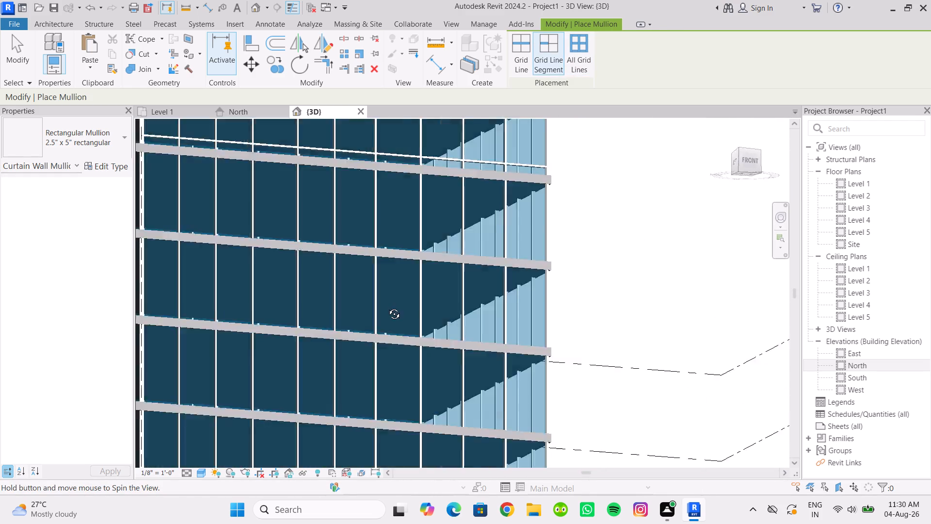
shift+middle_drag(387, 307, 569, 295)
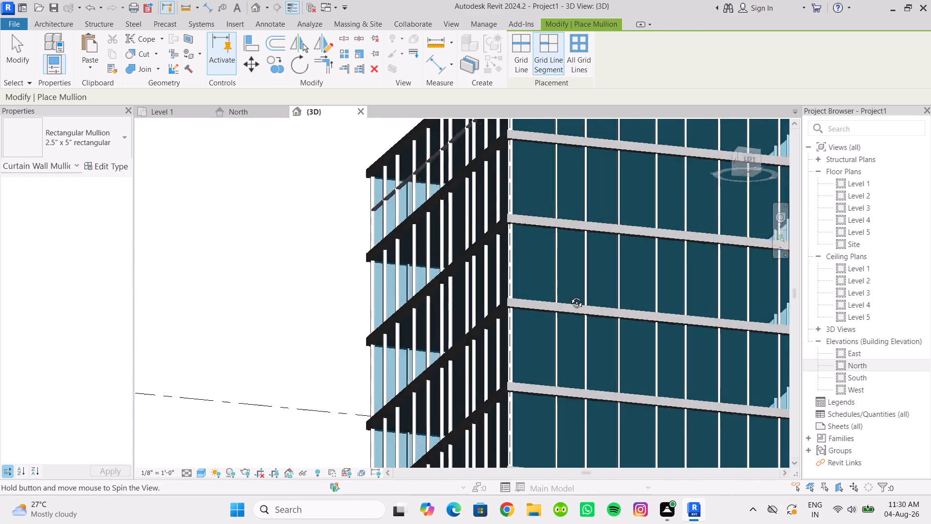
shift+middle_drag(569, 295, 576, 333)
scroll(575, 333, down, 2)
shift+middle_drag(574, 333, 413, 289)
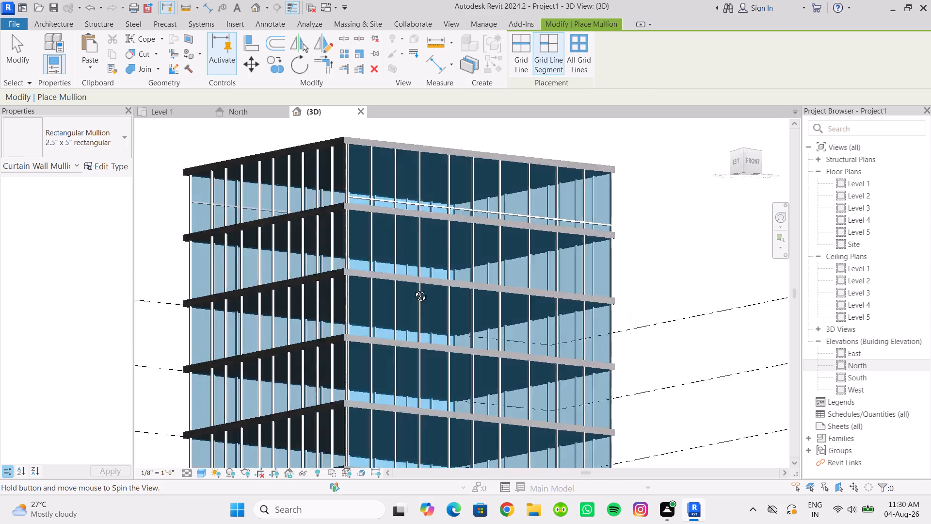
shift+middle_drag(413, 289, 449, 342)
scroll(419, 289, down, 2)
middle_drag(419, 289, 433, 305)
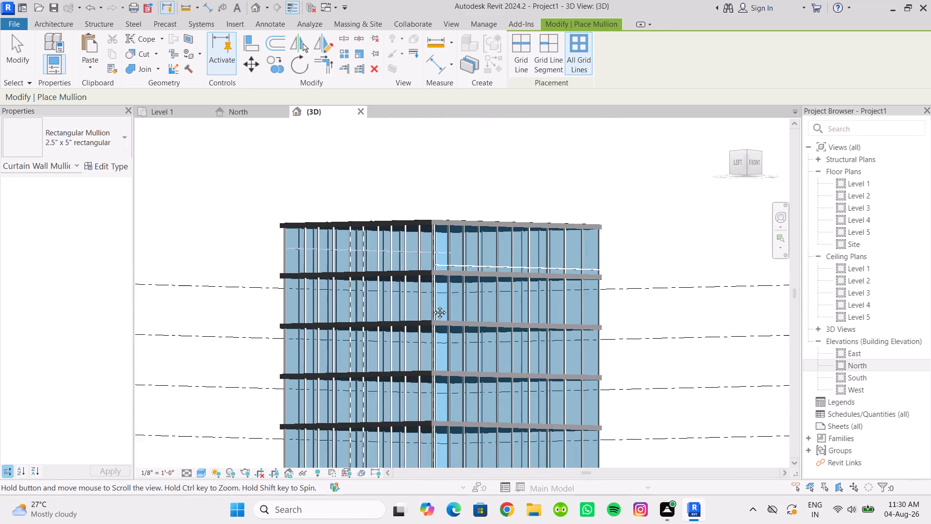
middle_drag(433, 305, 436, 310)
shift+middle_drag(427, 301, 420, 272)
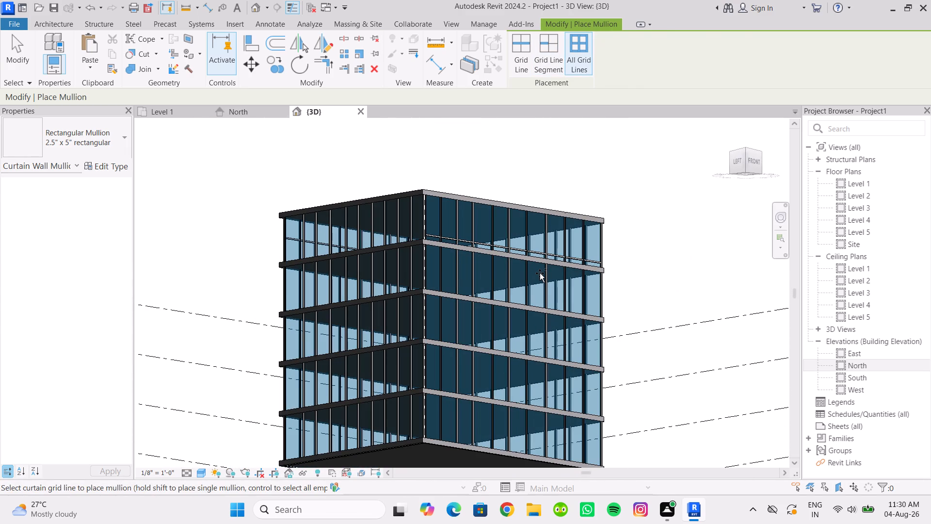
key(Escape)
Open the type properties of the south curtain wall.
scroll(473, 224, up, 3)
click(458, 221)
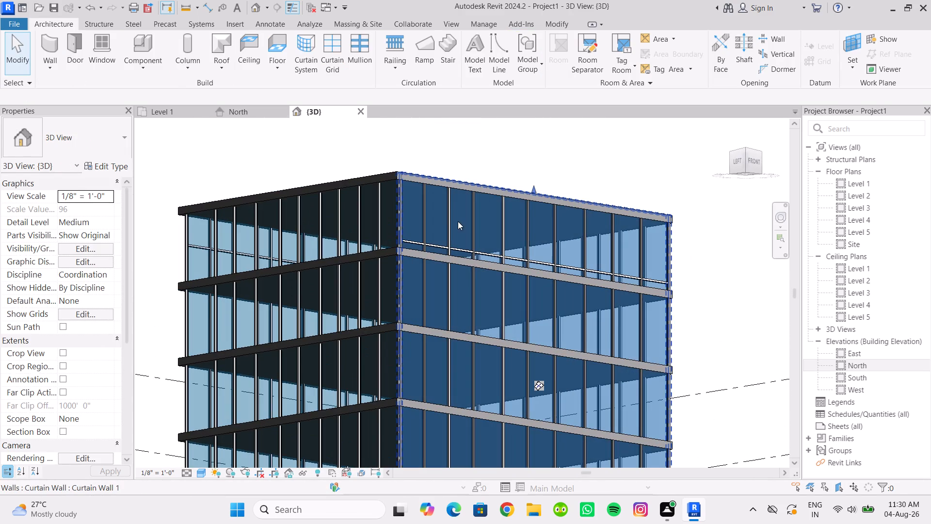
click(99, 165)
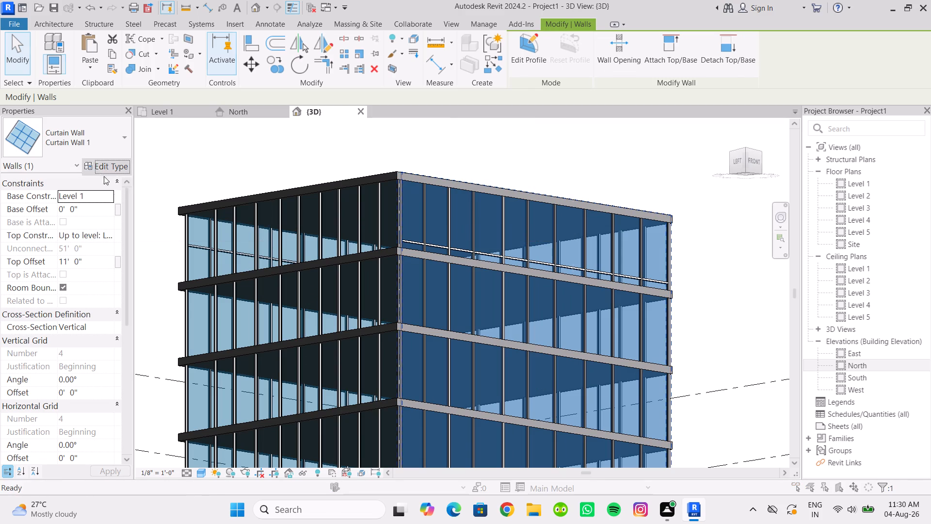
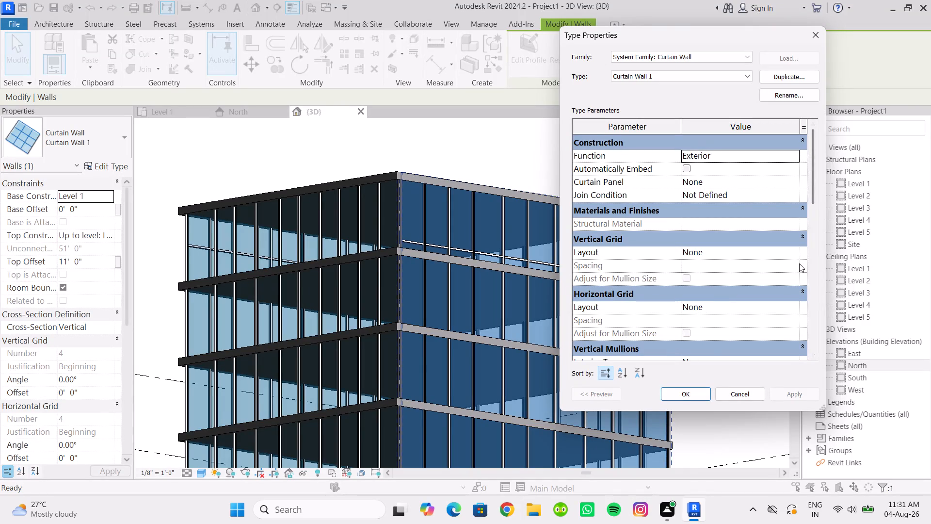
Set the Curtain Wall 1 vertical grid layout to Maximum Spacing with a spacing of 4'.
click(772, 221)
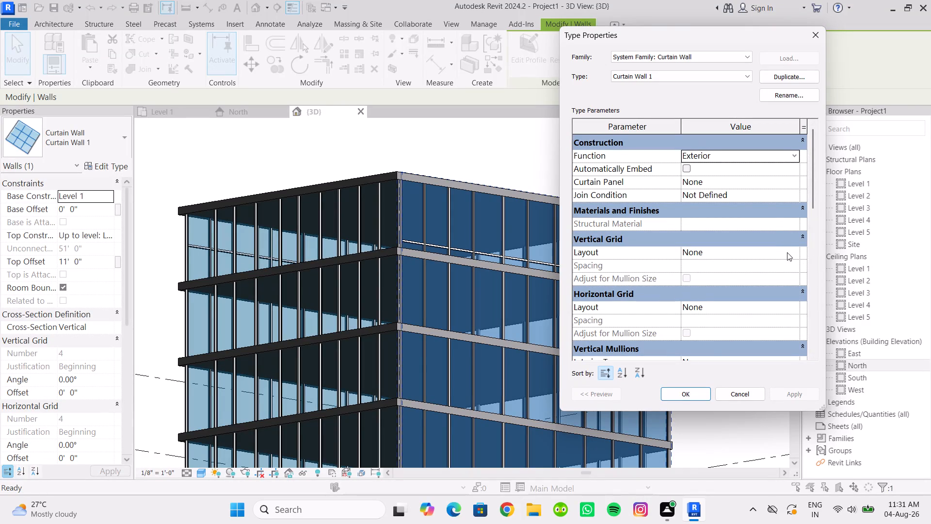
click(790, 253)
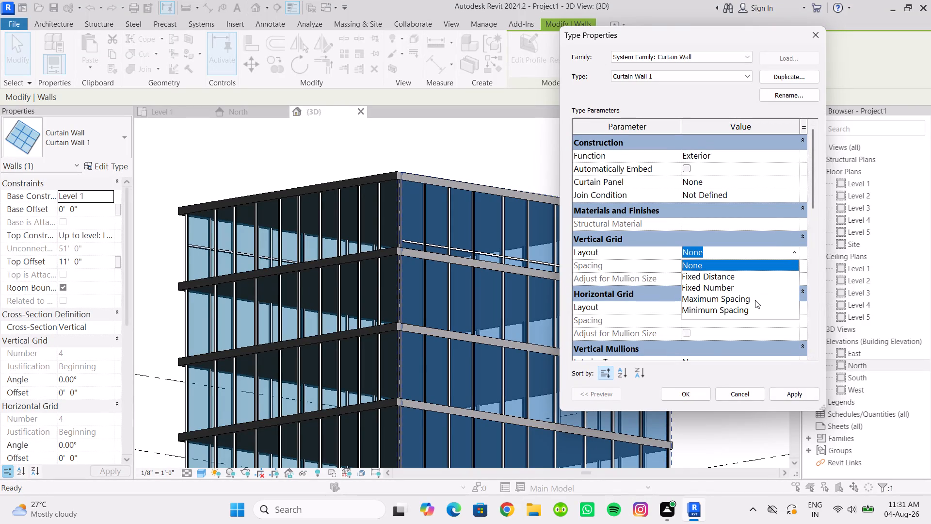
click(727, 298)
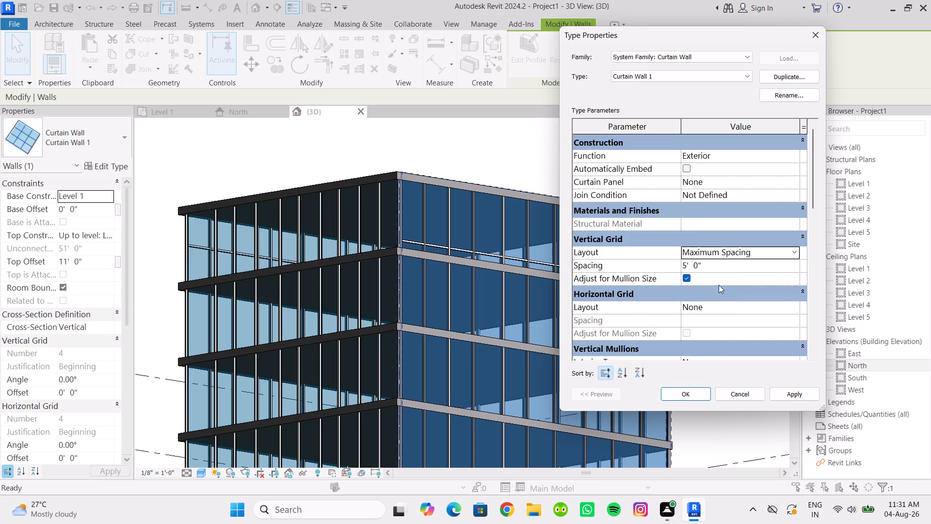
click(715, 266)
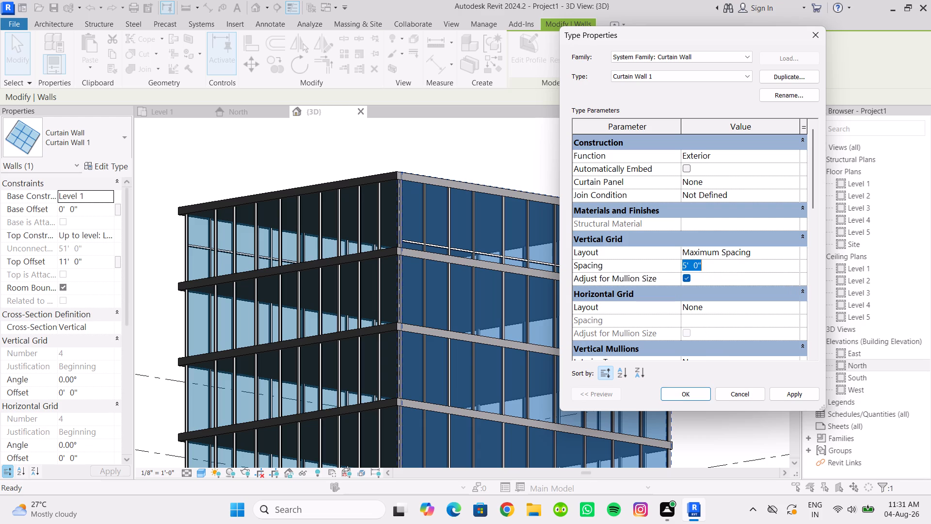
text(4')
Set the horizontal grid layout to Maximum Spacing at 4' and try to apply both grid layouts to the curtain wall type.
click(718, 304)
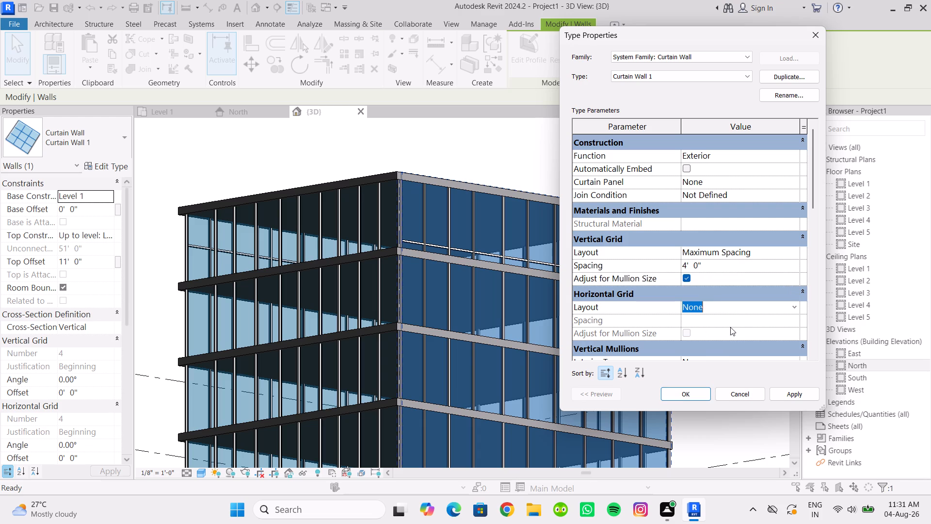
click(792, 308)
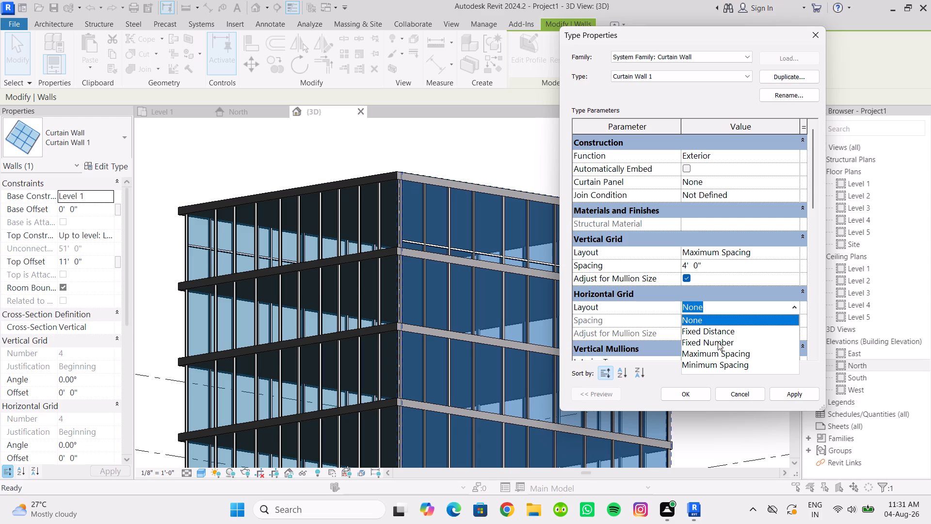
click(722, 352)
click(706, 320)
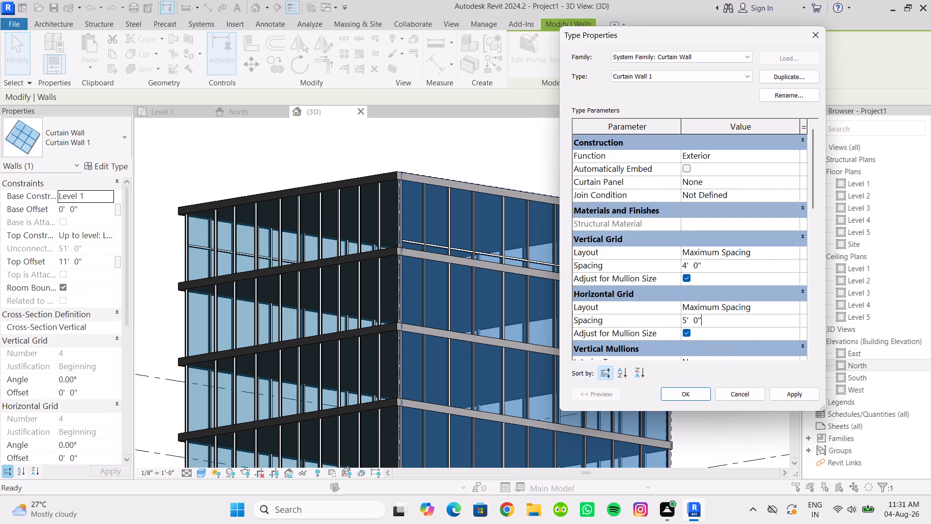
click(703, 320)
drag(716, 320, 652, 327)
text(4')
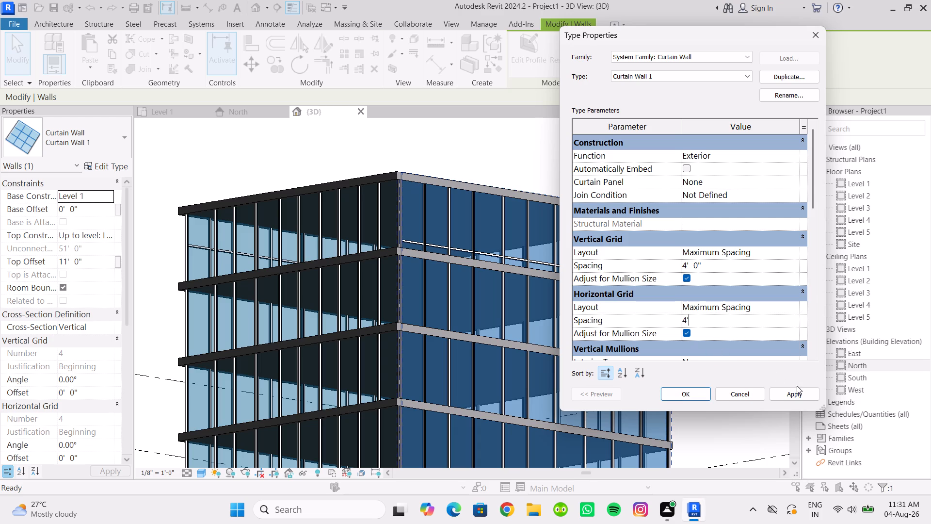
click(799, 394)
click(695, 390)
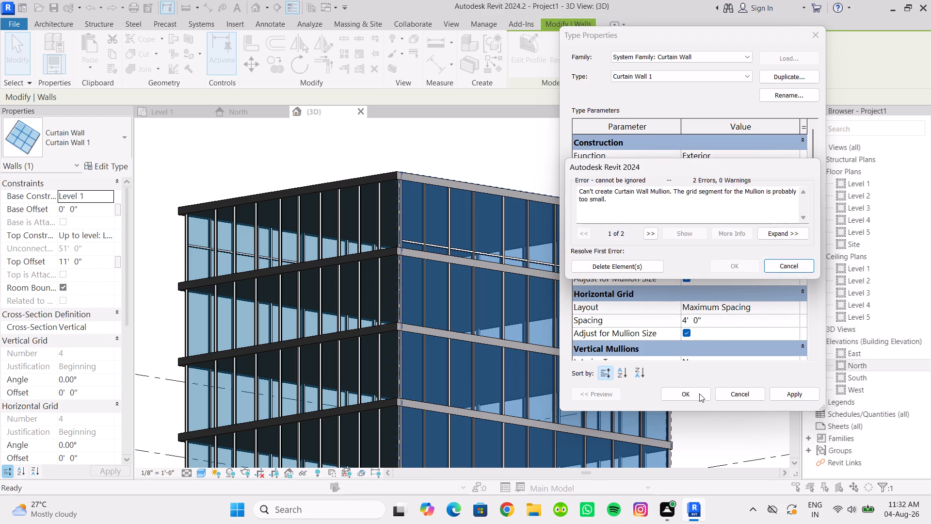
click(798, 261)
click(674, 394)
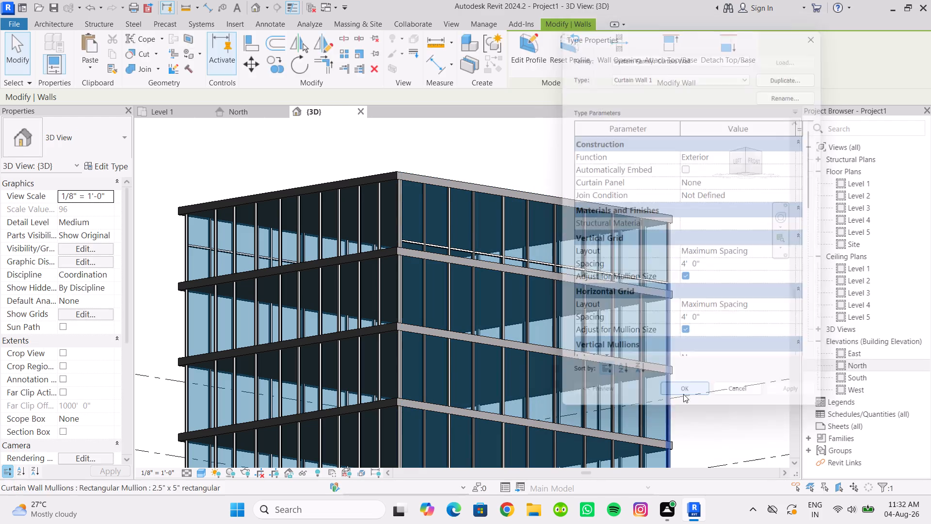
Delete all curtain wall grids and mullions of the building, filtering the curtain panels, floors and walls out of the selection.
scroll(438, 223, up, 5)
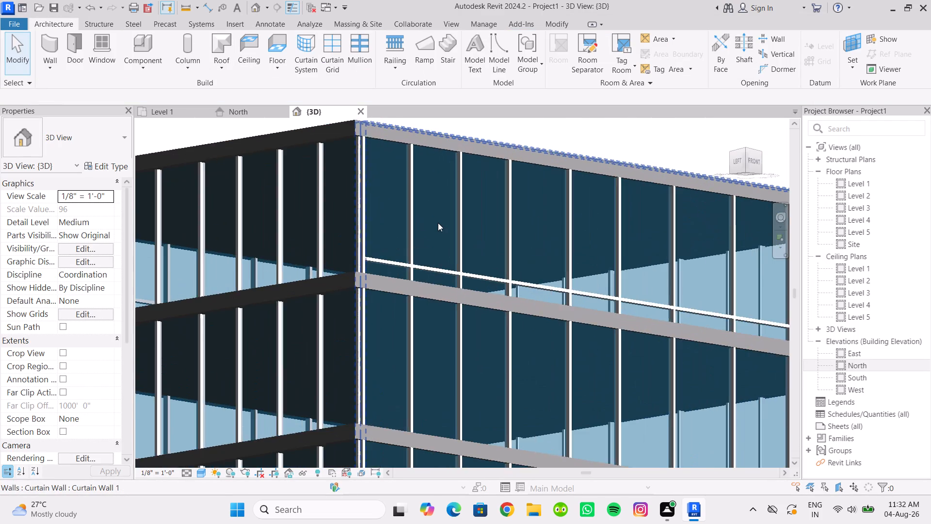
scroll(440, 229, down, 8)
shift+middle_drag(441, 236, 527, 272)
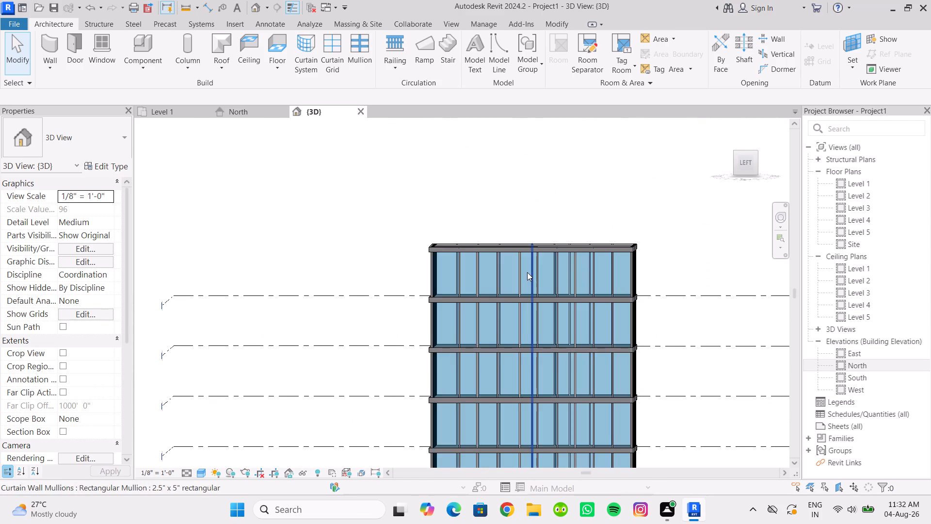
scroll(527, 272, up, 2)
shift+middle_click(527, 272)
shift+middle_drag(522, 269, 521, 269)
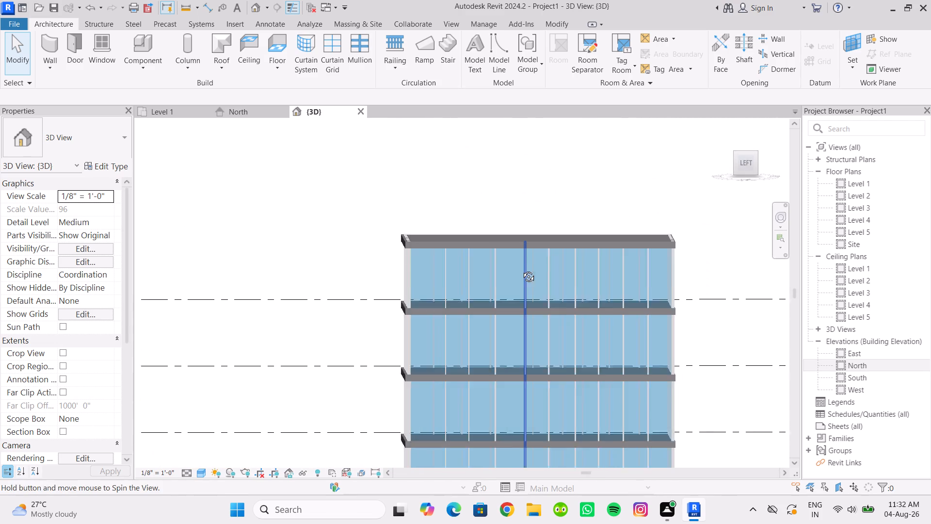
shift+middle_drag(521, 269, 518, 265)
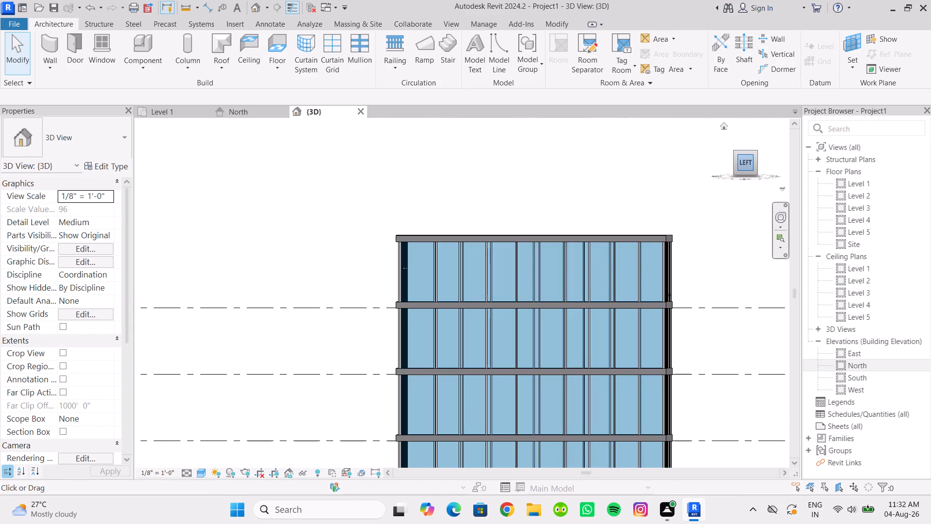
click(739, 165)
scroll(465, 259, up, 5)
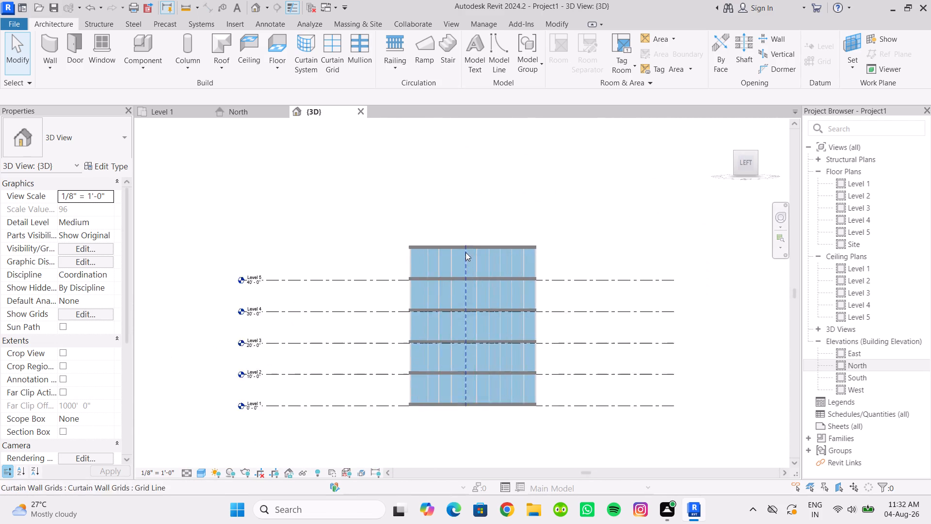
scroll(465, 252, up, 1)
drag(384, 218, 568, 469)
click(510, 52)
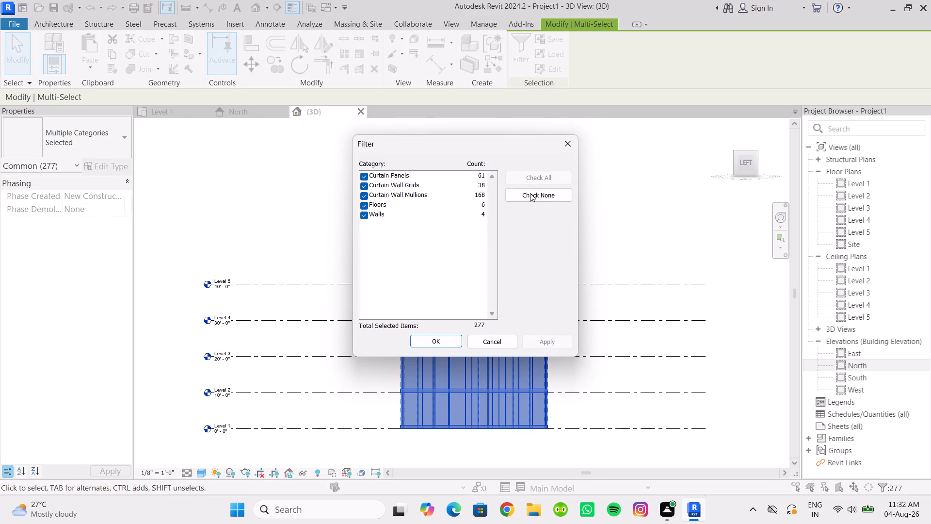
click(549, 194)
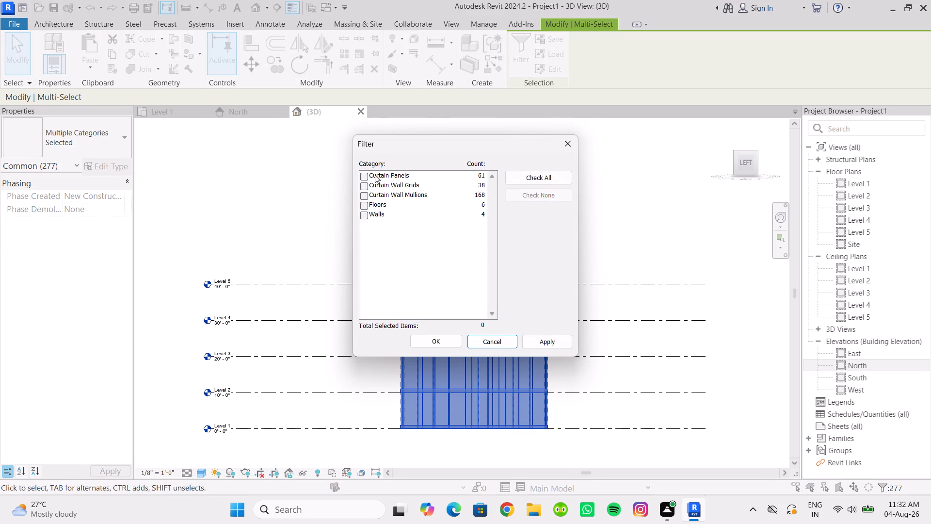
click(365, 177)
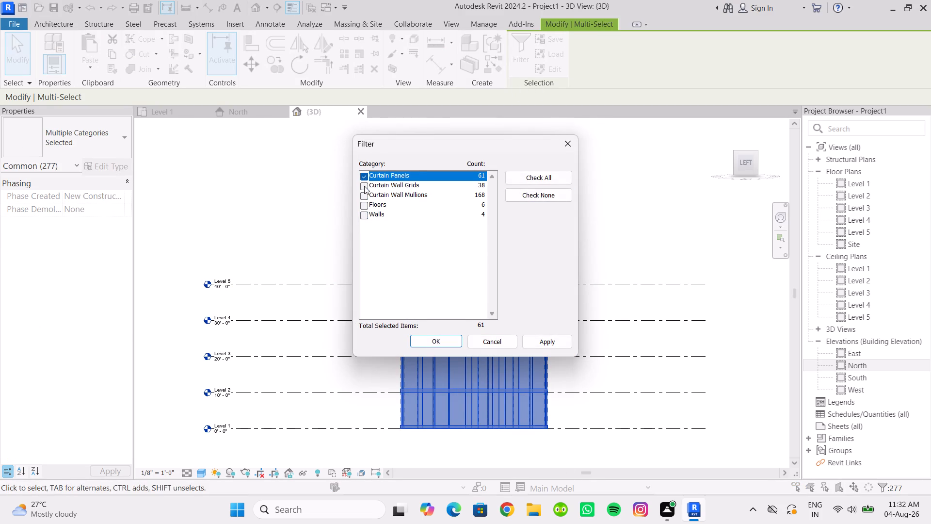
click(364, 186)
click(363, 194)
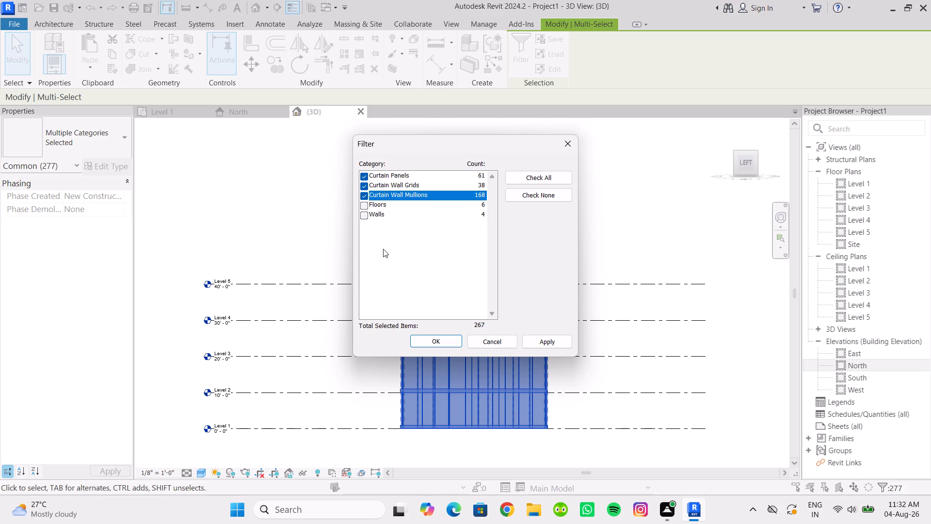
click(367, 176)
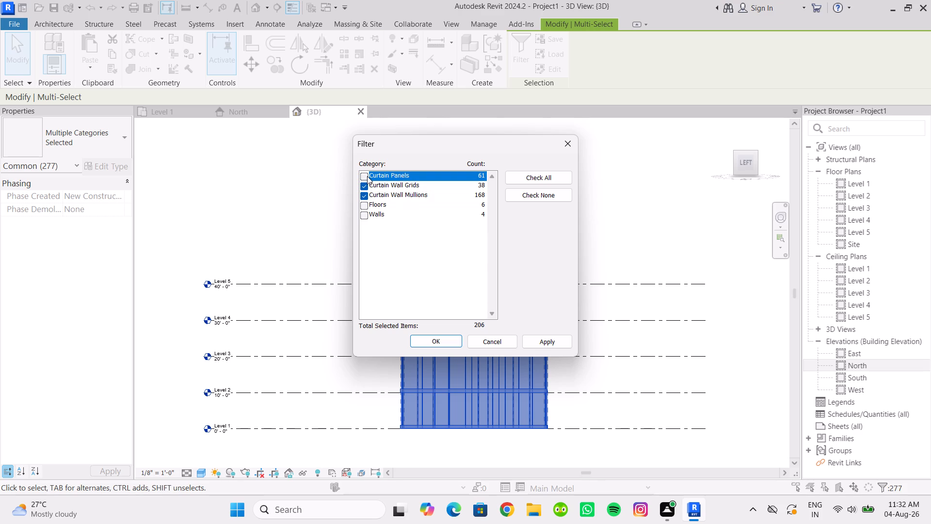
click(436, 339)
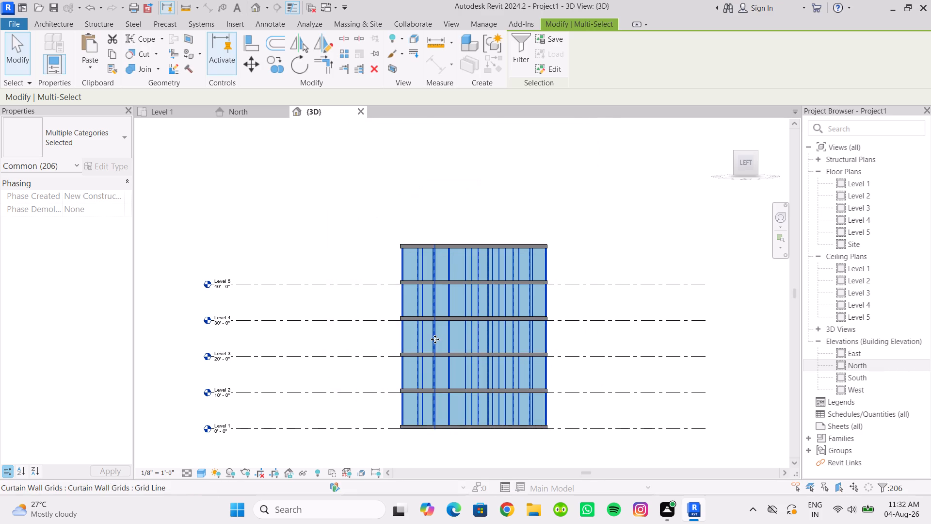
key(Delete)
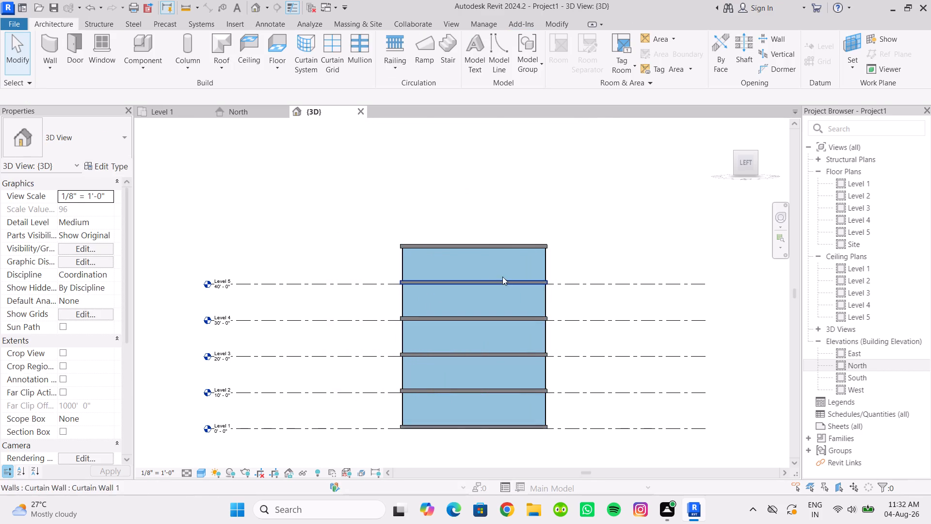
In the west curtain wall's type properties, set the vertical grid layout to Maximum Spacing with a spacing of 4'.
click(486, 269)
click(116, 166)
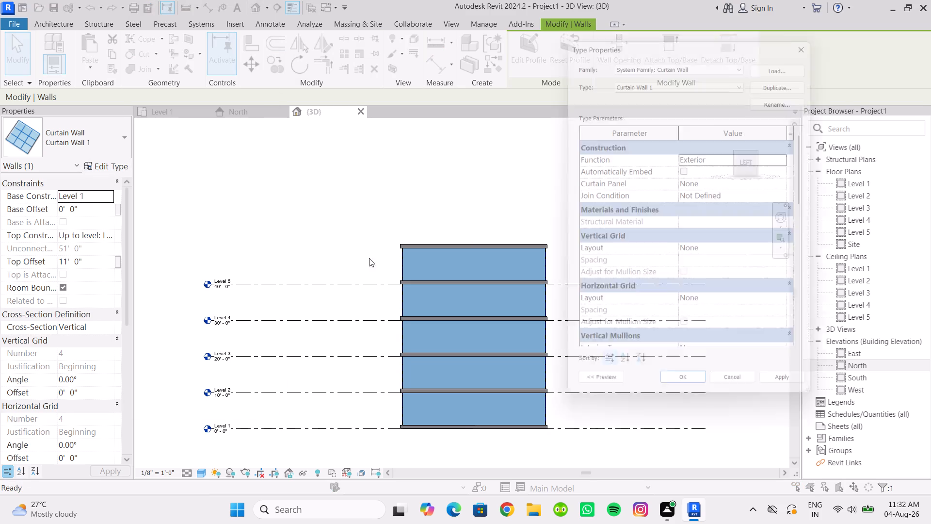
click(757, 249)
click(797, 249)
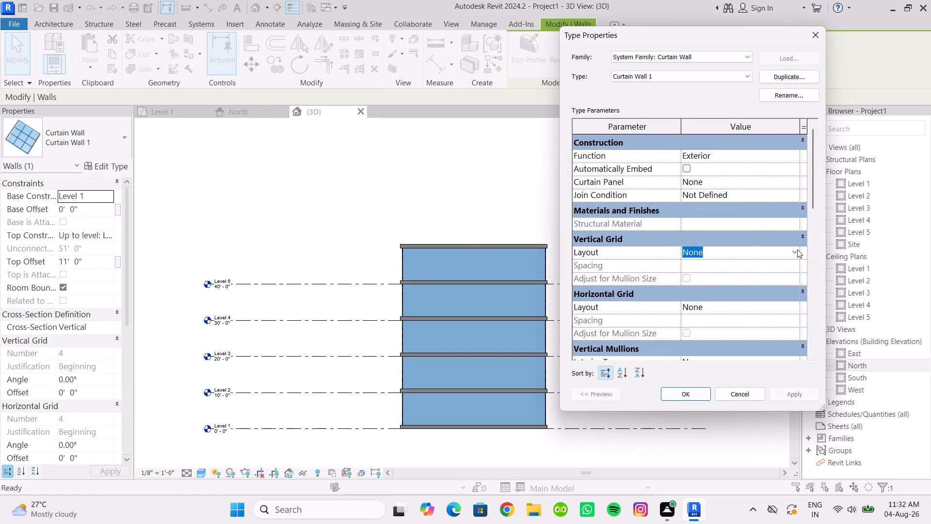
click(714, 293)
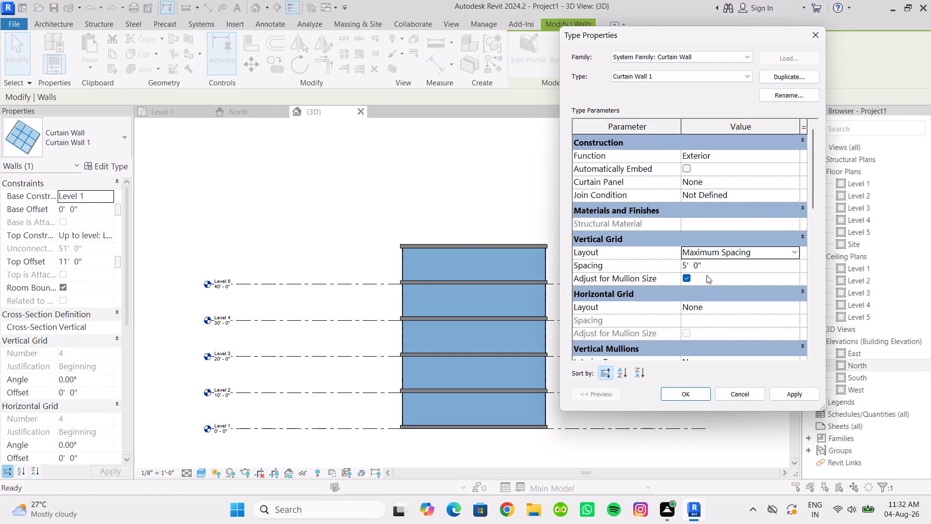
click(706, 268)
drag(706, 268, 682, 268)
text(4')
Set the horizontal grid layout of the curtain wall type to Maximum Spacing with a spacing of 4'.
click(768, 307)
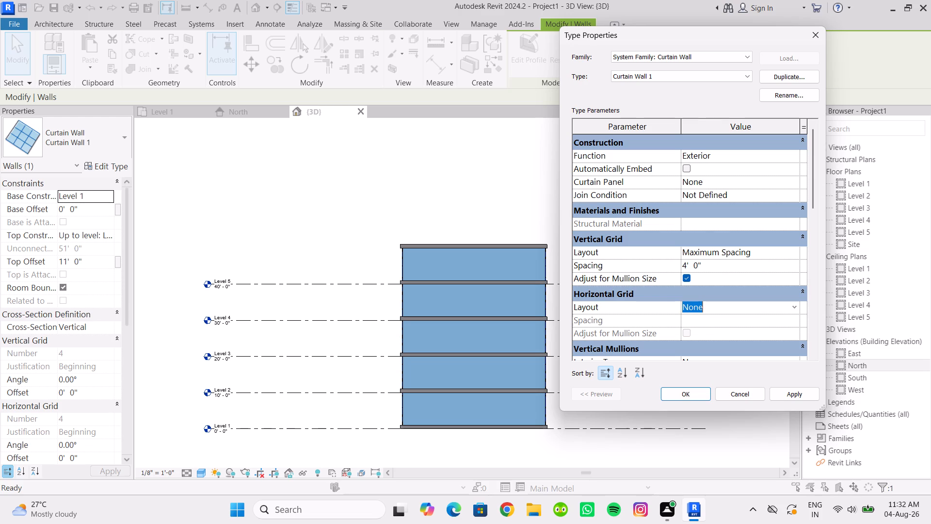
click(794, 309)
click(704, 356)
click(725, 314)
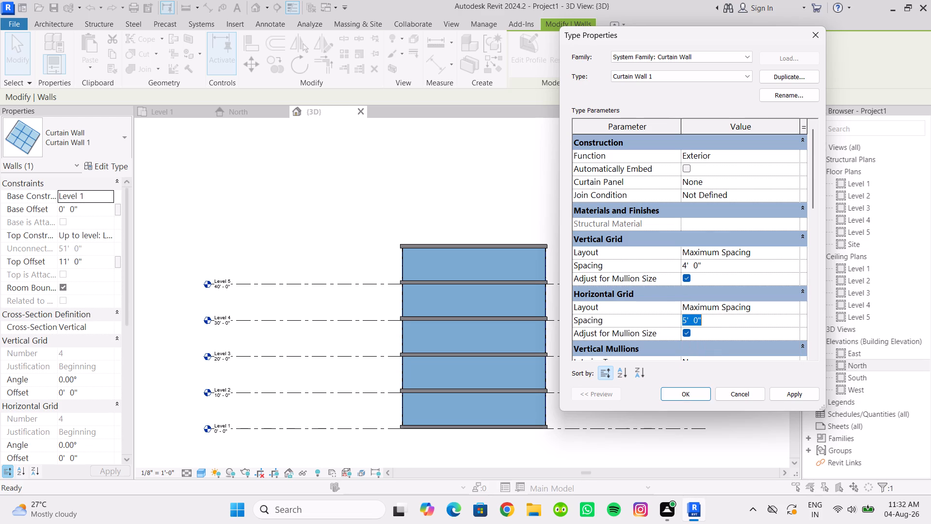
text(4')
Set the interior type of the vertical mullions to Rectangular Mullion : 1" Square.
scroll(720, 318, down, 6)
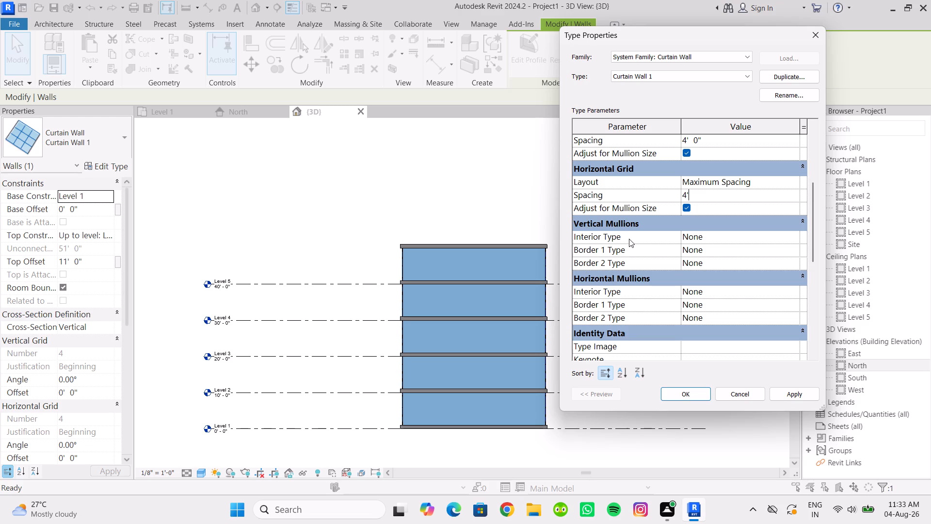
click(735, 236)
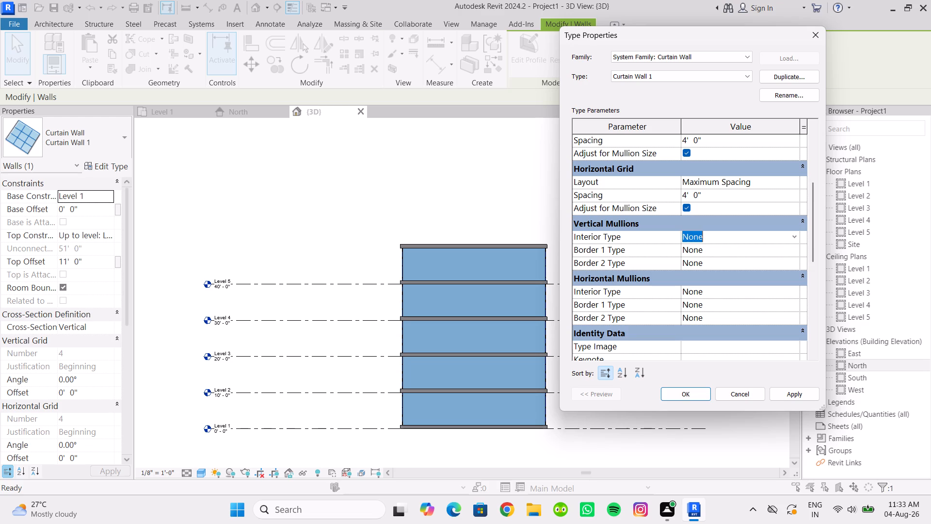
click(793, 239)
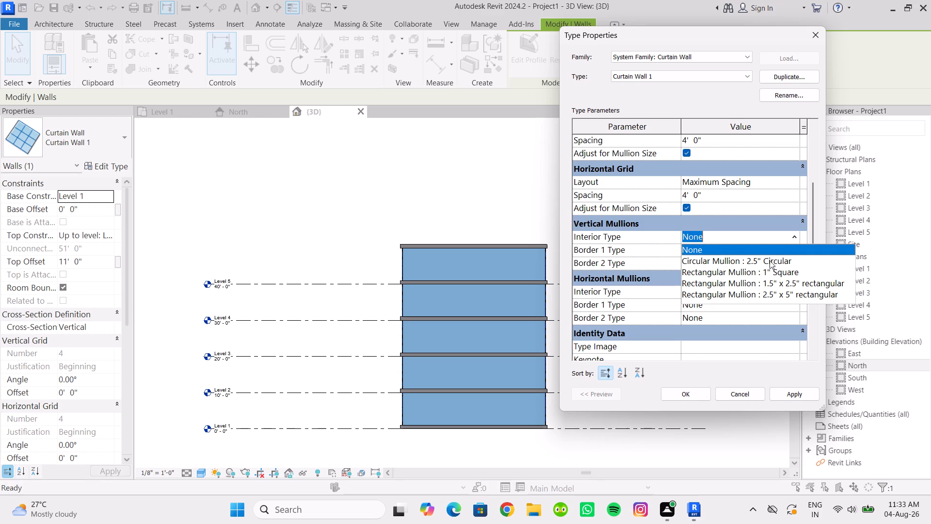
click(751, 273)
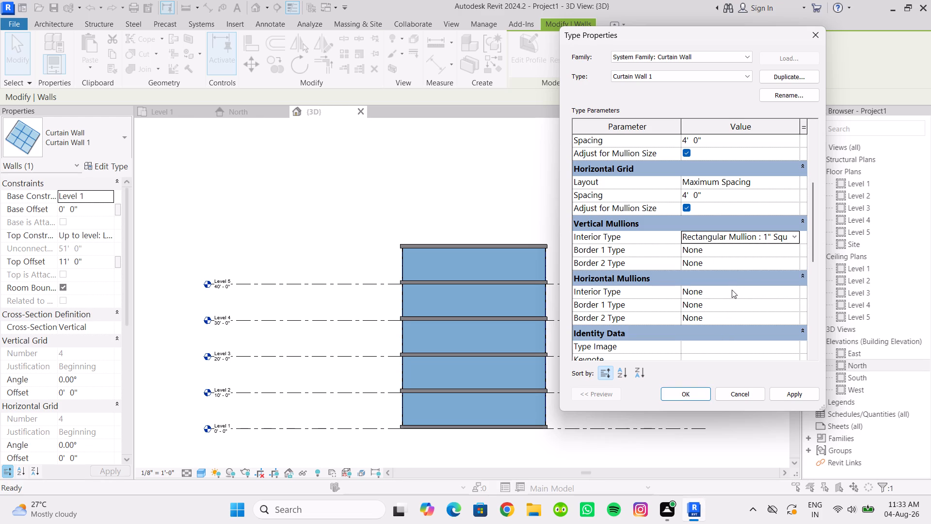
Set the interior type of the horizontal mullions to Rectangular Mullion : 1" Square.
click(732, 290)
click(780, 294)
click(794, 293)
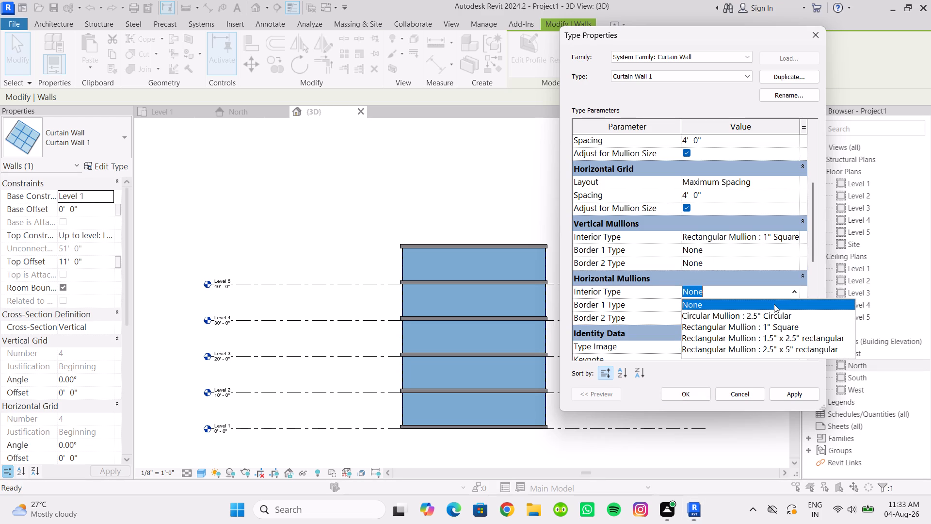
click(766, 329)
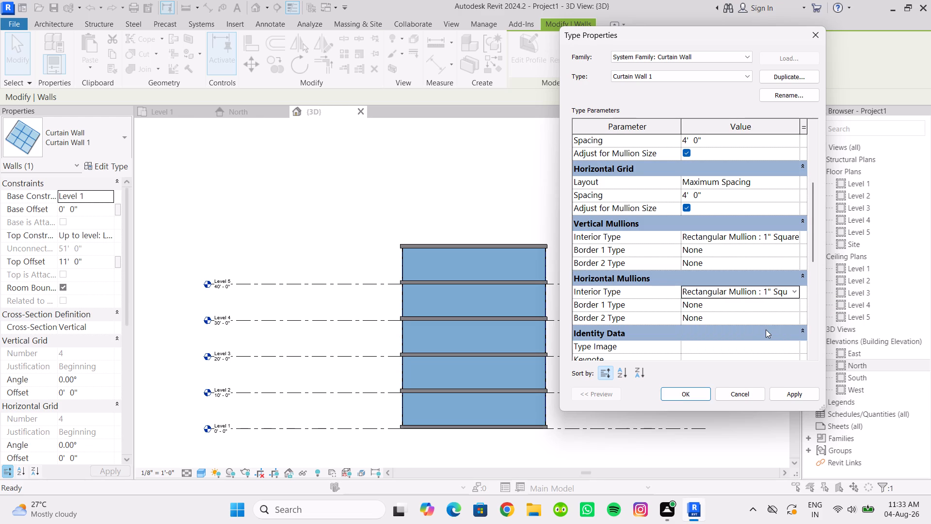
Apply the grid and mullion settings to the Curtain Wall 1 type and close its type properties.
scroll(738, 311, down, 4)
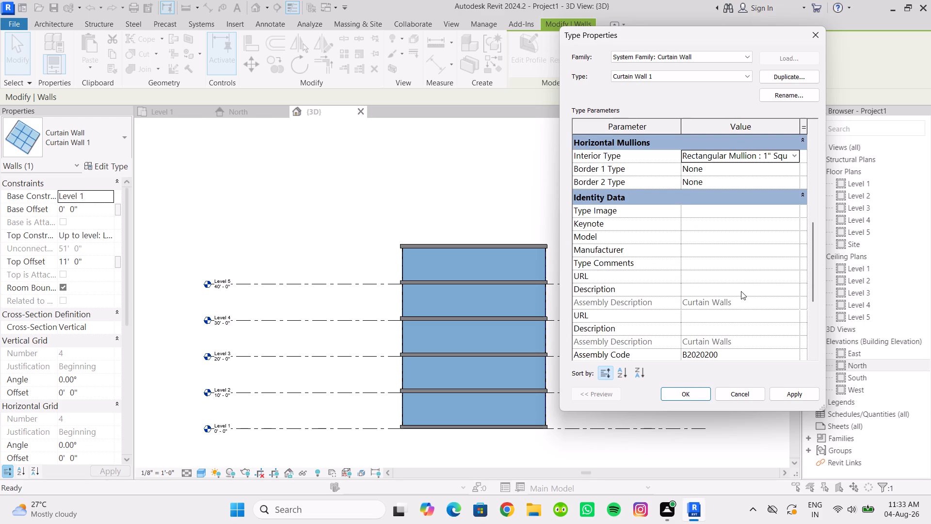
click(785, 388)
click(785, 392)
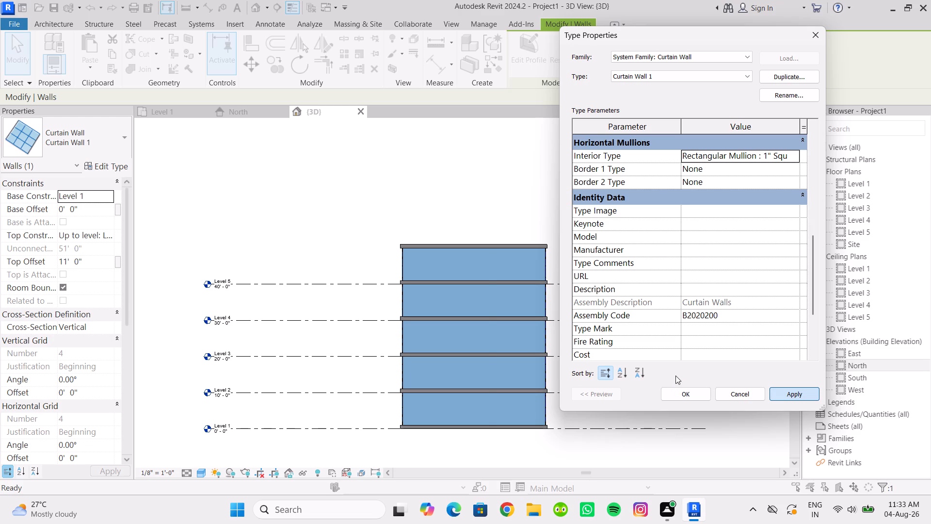
click(681, 393)
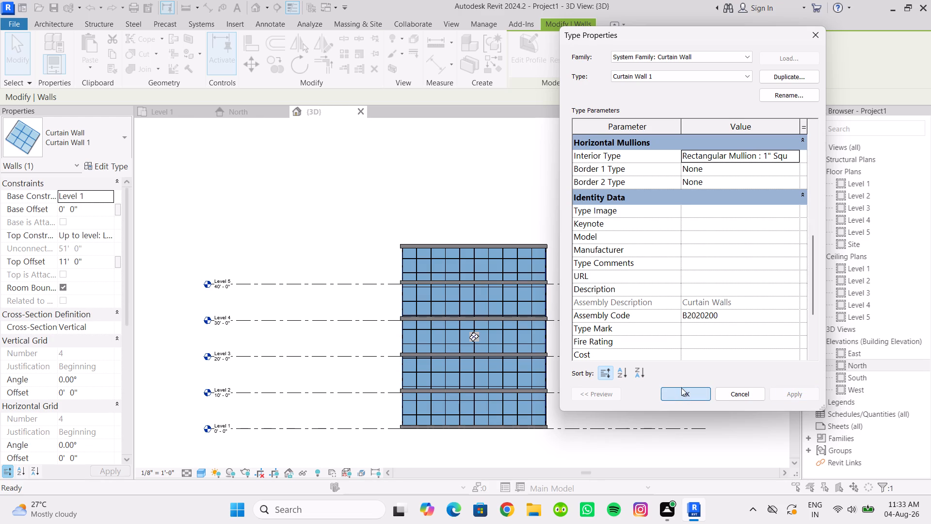
Examine the curtain wall's grid and mullions in 3D, from the building corner down to a close-up of a mullion intersection.
shift+scroll(443, 282, down, 1)
shift+middle_drag(445, 283, 491, 321)
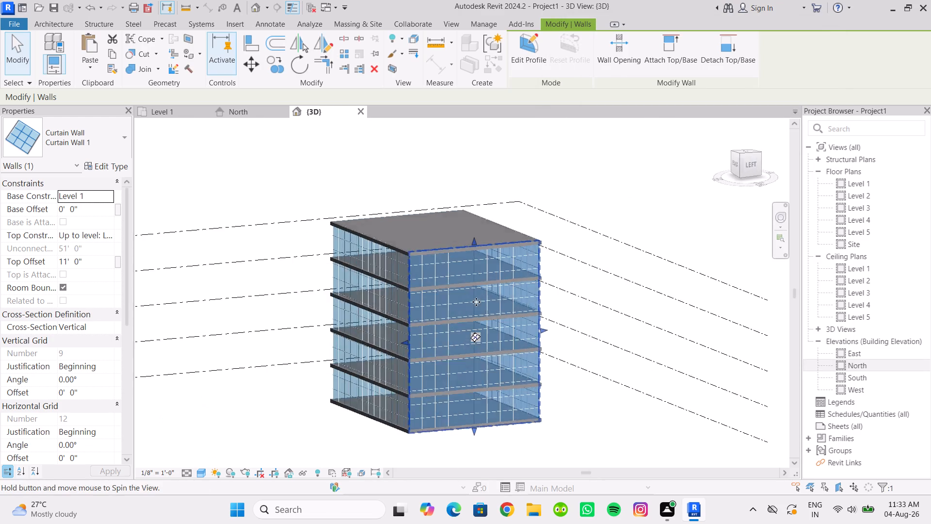
scroll(454, 283, up, 8)
scroll(379, 253, up, 6)
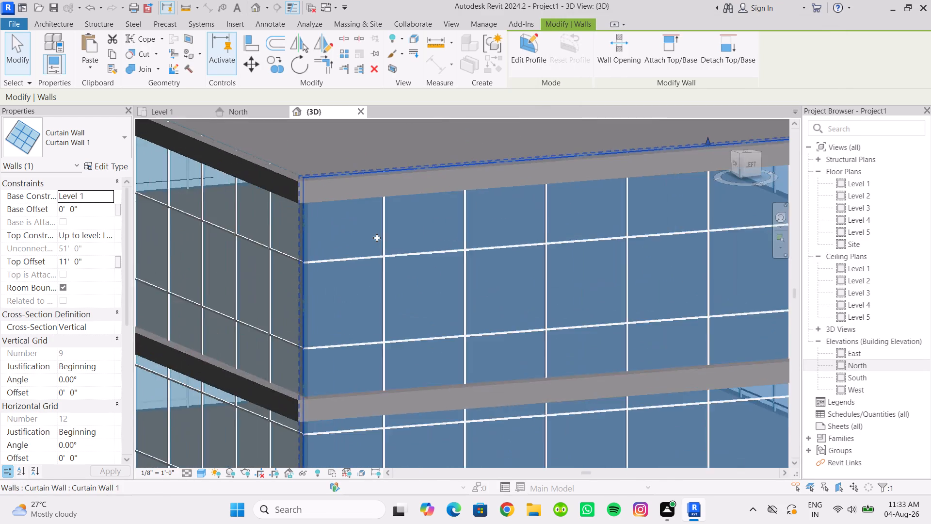
scroll(377, 238, up, 5)
scroll(393, 298, up, 4)
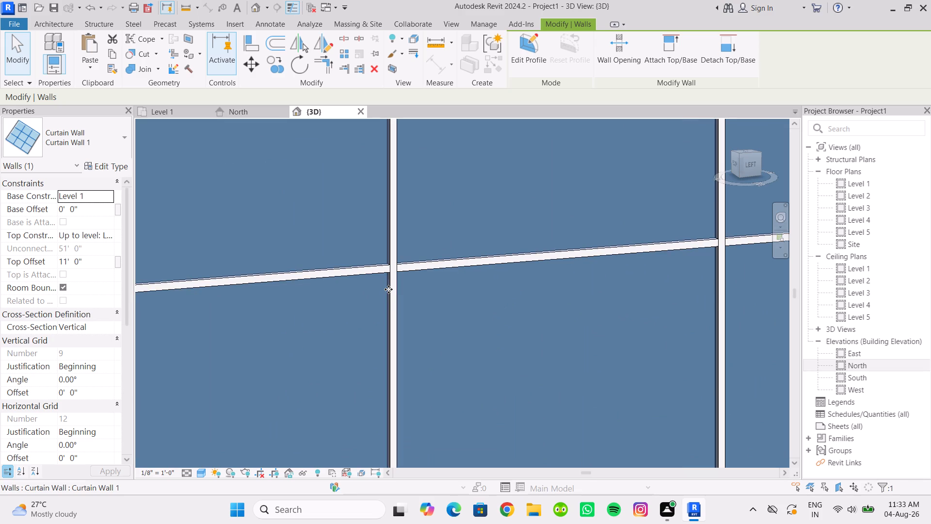
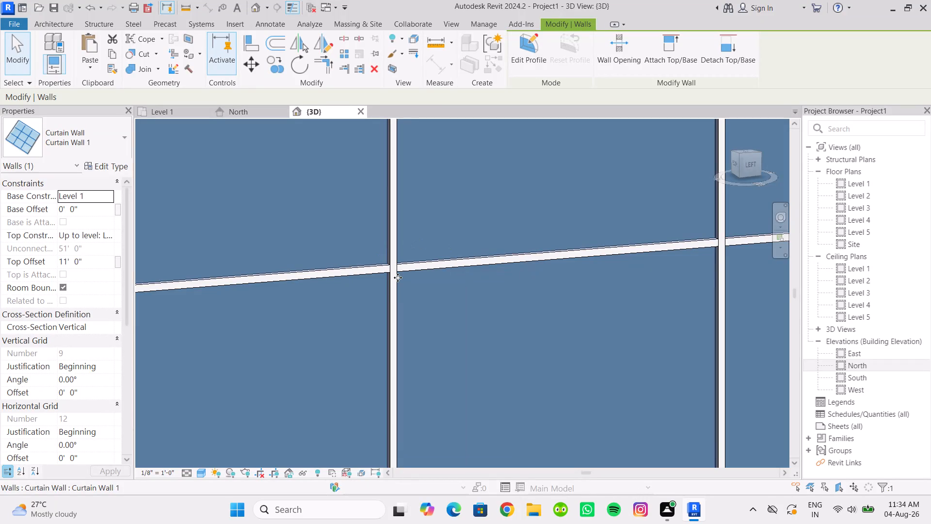
Inspect the type properties of a vertical mullion at the close-up intersection, including its thickness and side widths, without changing them.
key(Escape)
key(Escape)
click(389, 266)
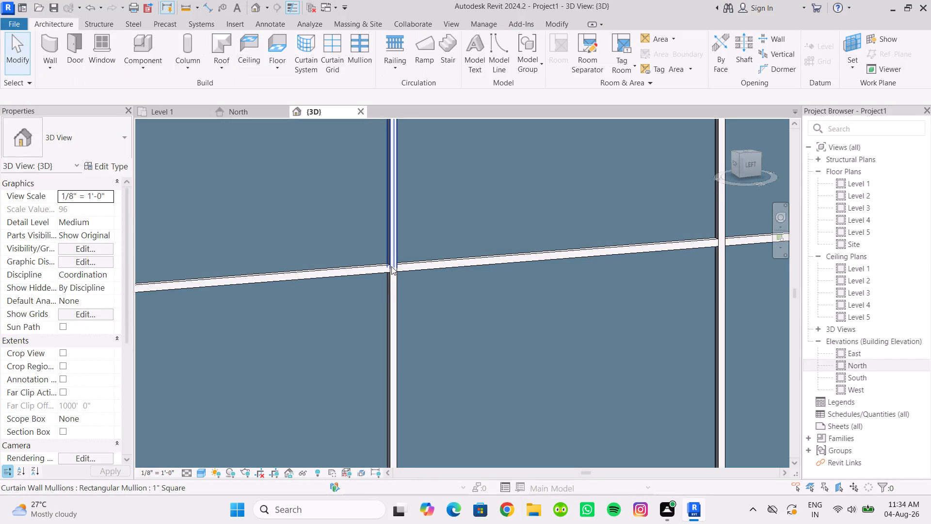
click(389, 275)
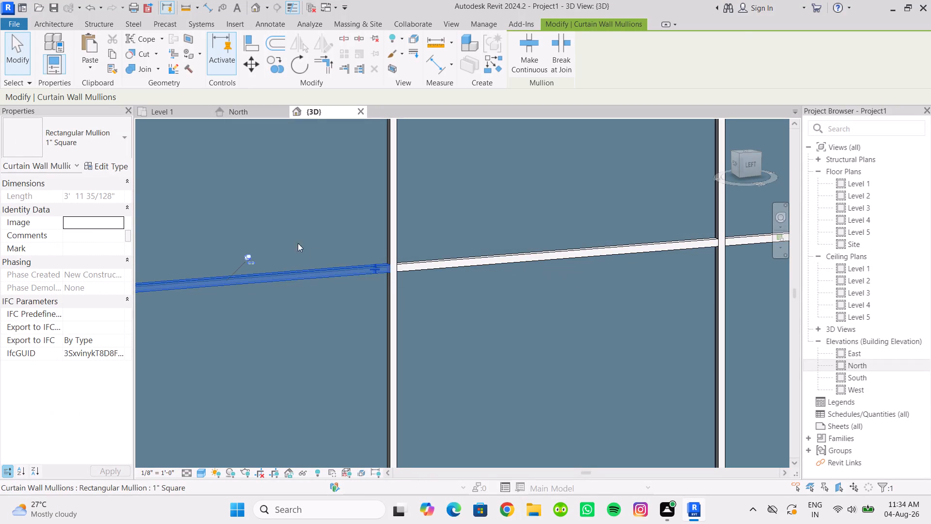
key(Escape)
click(391, 254)
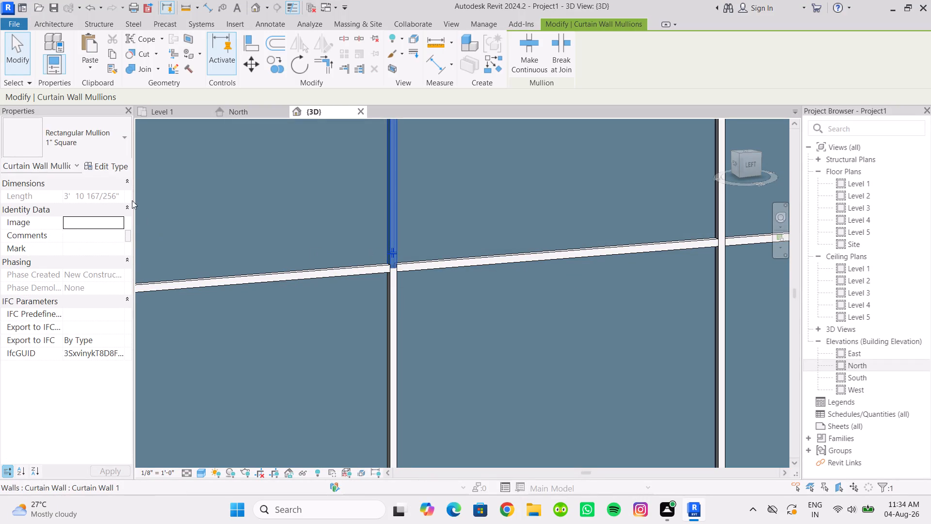
click(115, 145)
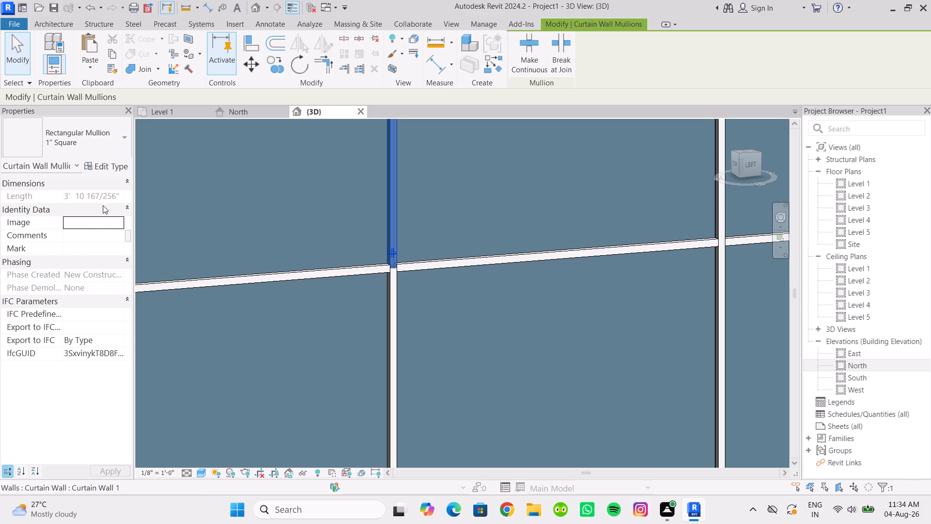
click(95, 137)
click(118, 137)
click(118, 168)
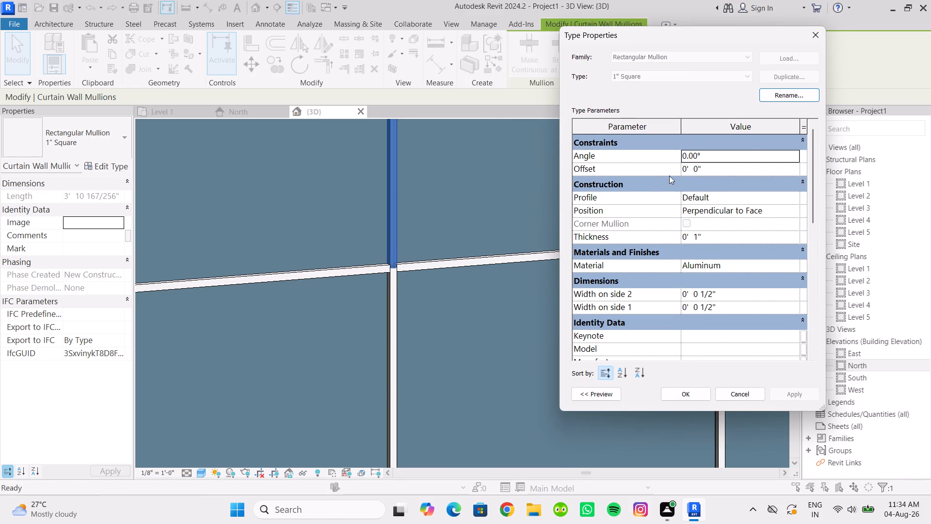
scroll(748, 274, down, 2)
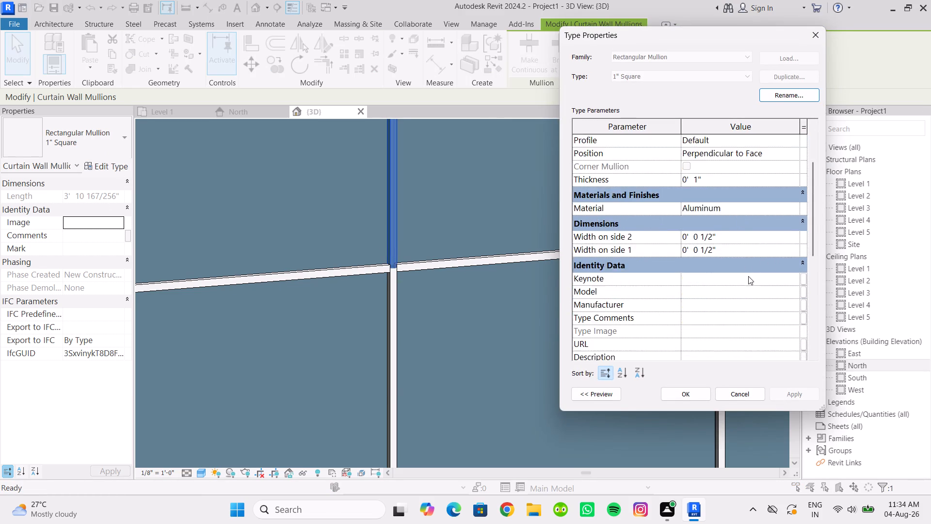
scroll(748, 276, down, 3)
scroll(746, 279, up, 7)
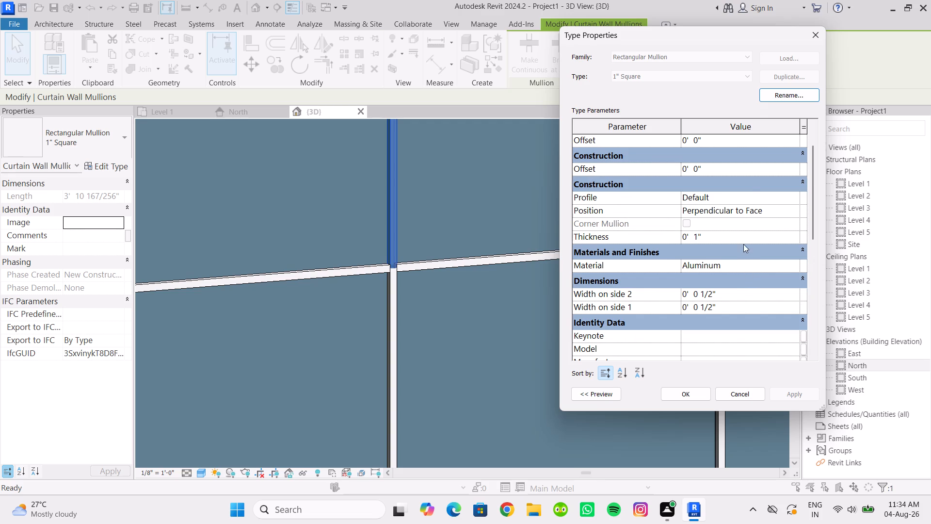
click(810, 39)
Set the interior type of the Curtain Wall 1 vertical mullions to Rectangular Mullion : 2.5" x 5" rectangular and apply it.
click(546, 191)
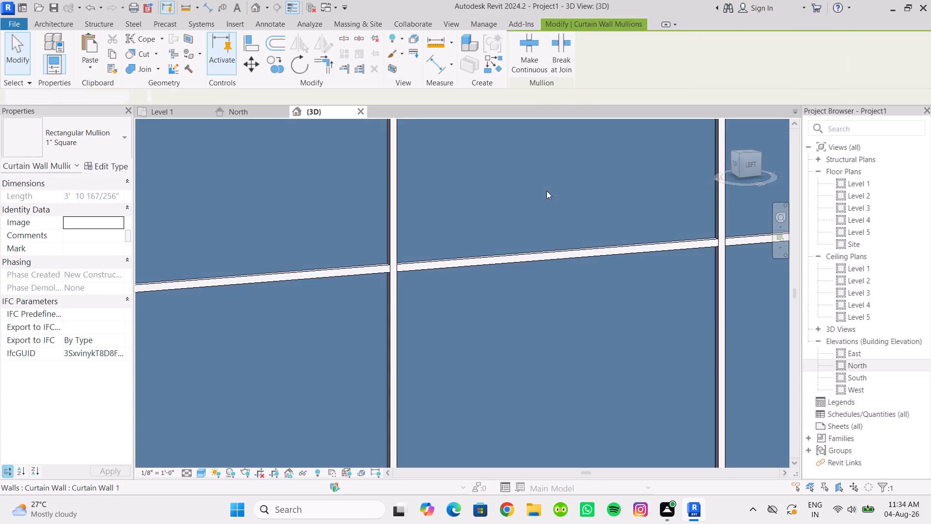
click(127, 167)
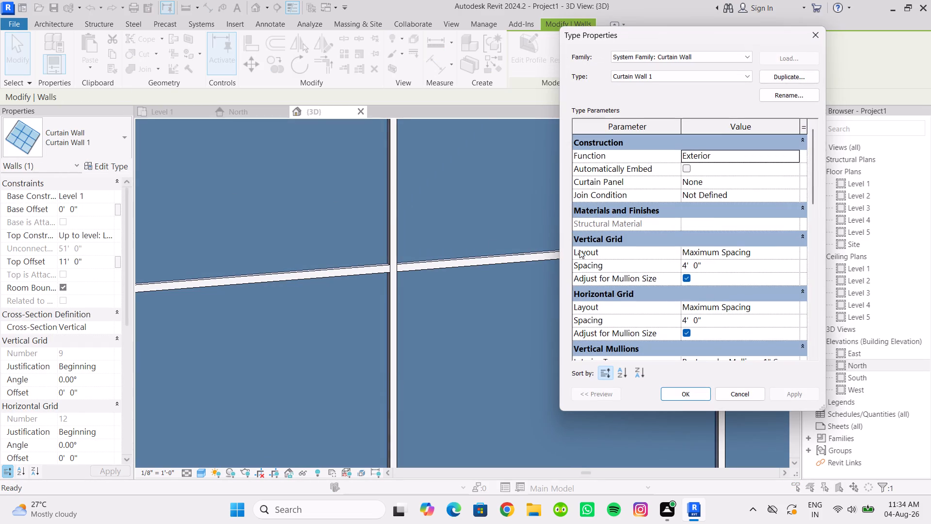
scroll(707, 255, down, 4)
click(740, 239)
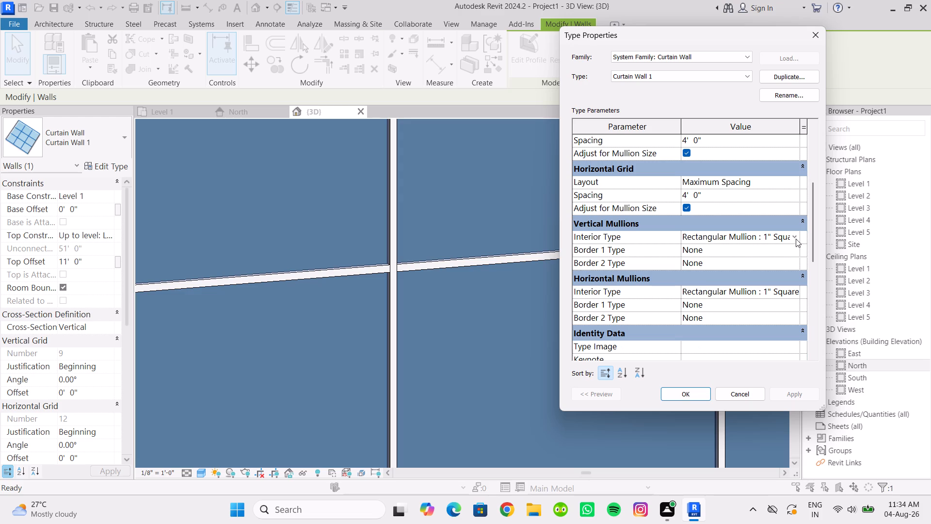
click(795, 237)
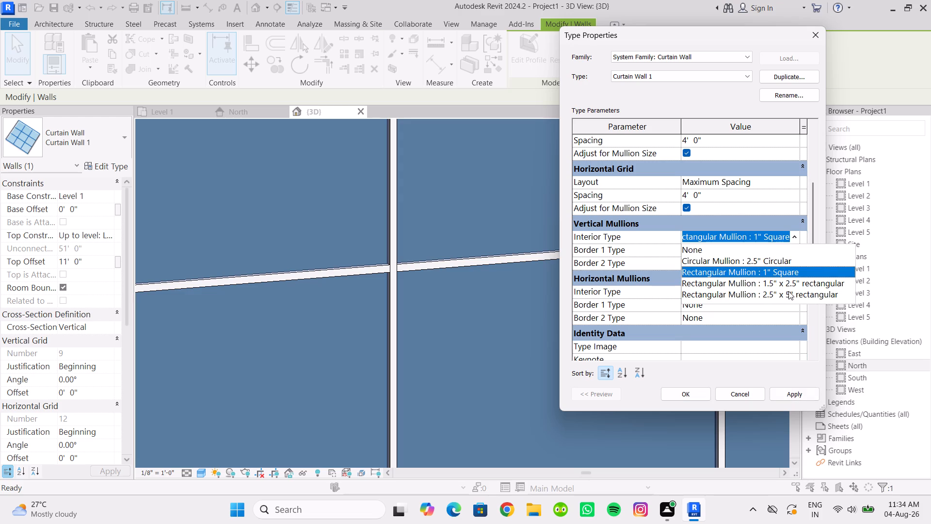
click(788, 291)
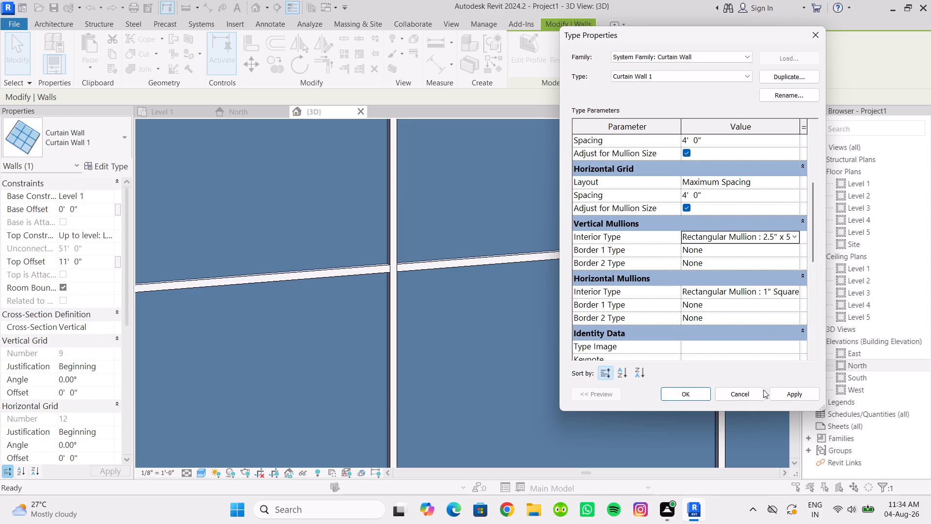
click(788, 393)
click(684, 392)
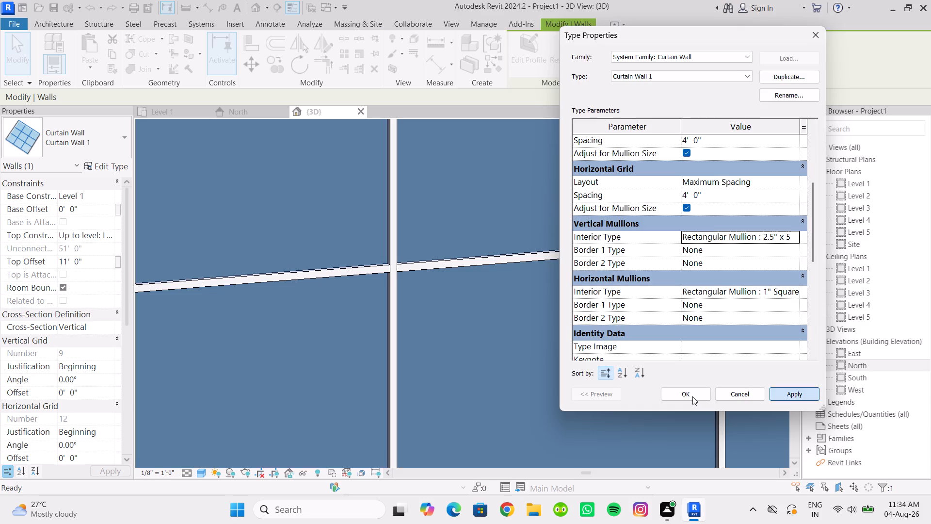
Set the interior type of the Curtain Wall 1 horizontal mullions to Rectangular Mullion : 2.5" x 5" rectangular and apply it.
scroll(447, 258, down, 9)
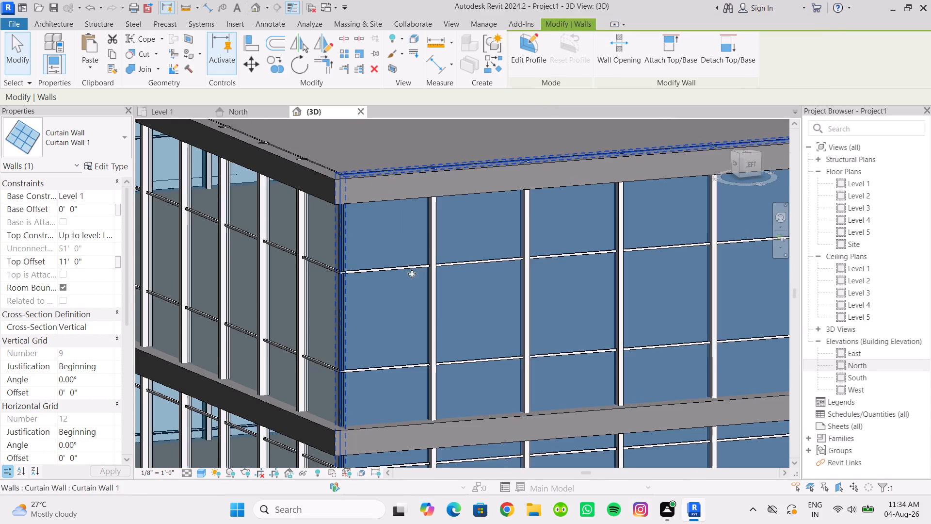
scroll(387, 275, up, 2)
scroll(389, 303, down, 9)
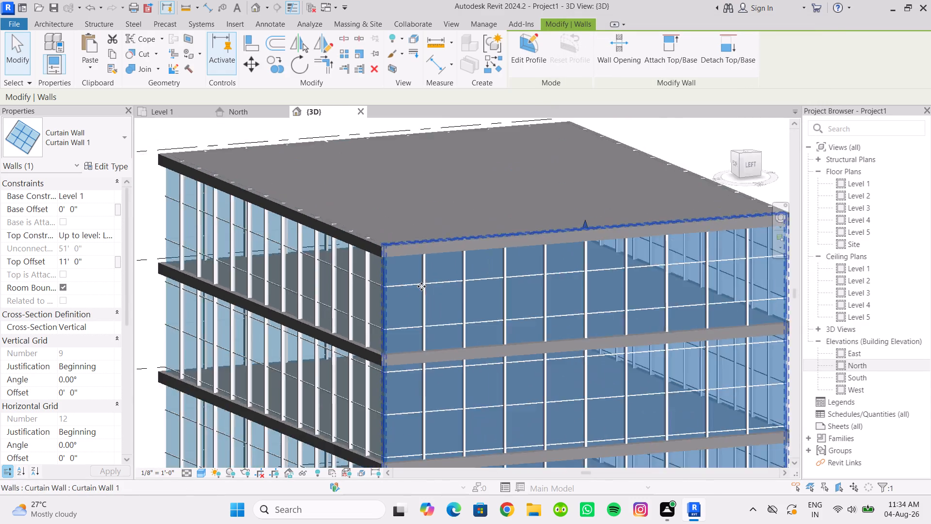
scroll(421, 286, down, 3)
scroll(456, 339, up, 4)
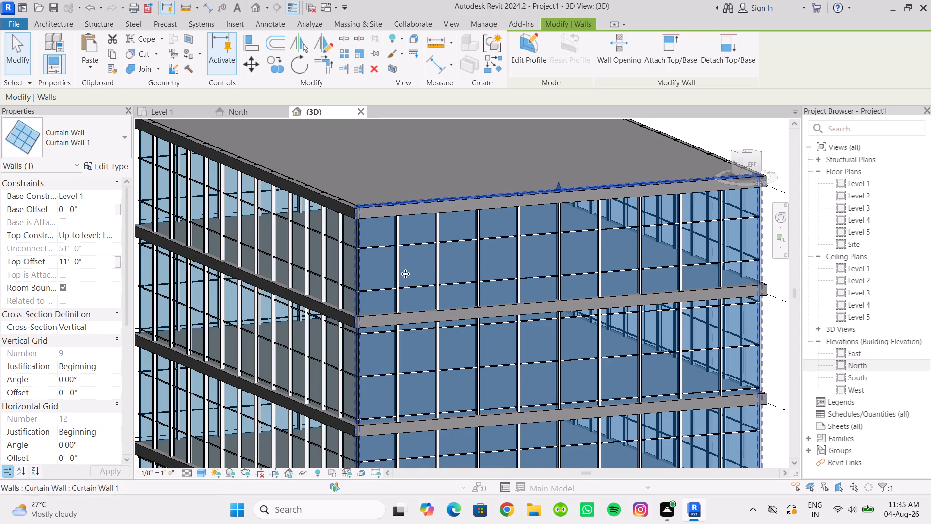
scroll(413, 240, up, 4)
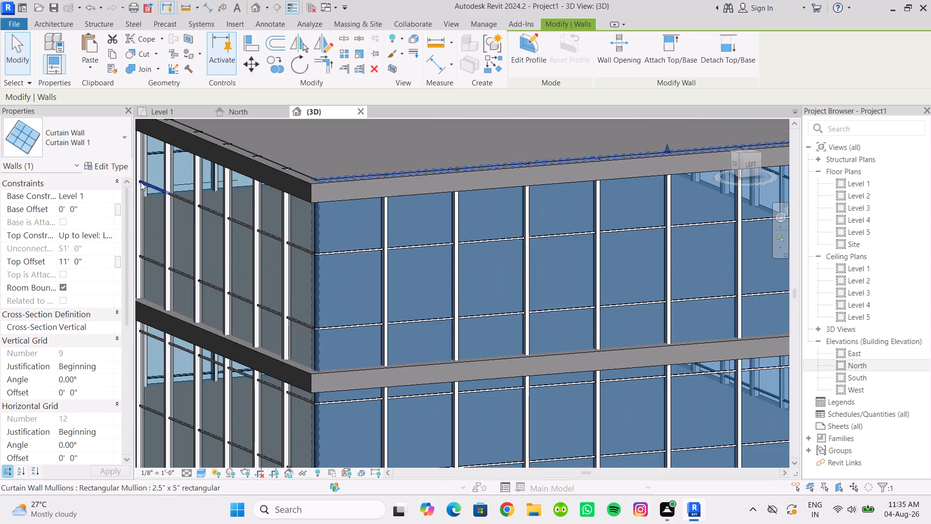
click(104, 164)
scroll(728, 302, down, 3)
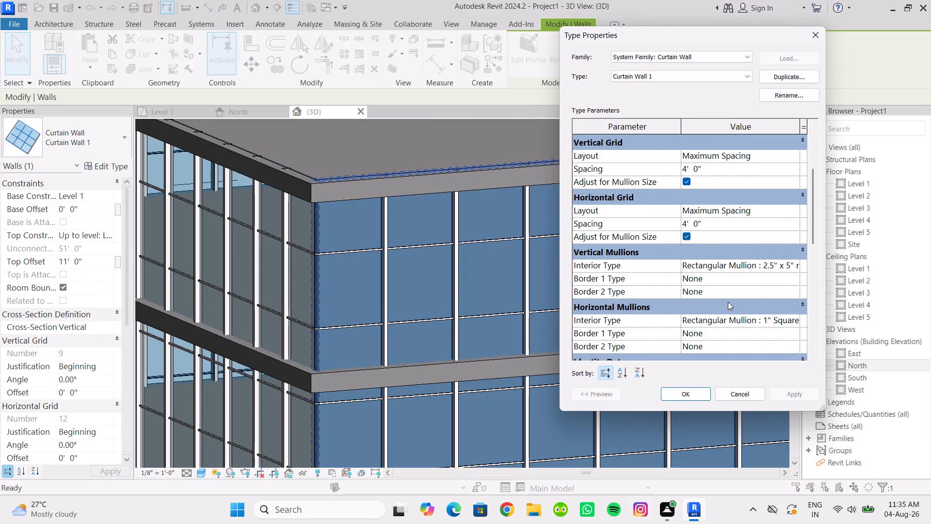
scroll(728, 303, down, 1)
click(792, 291)
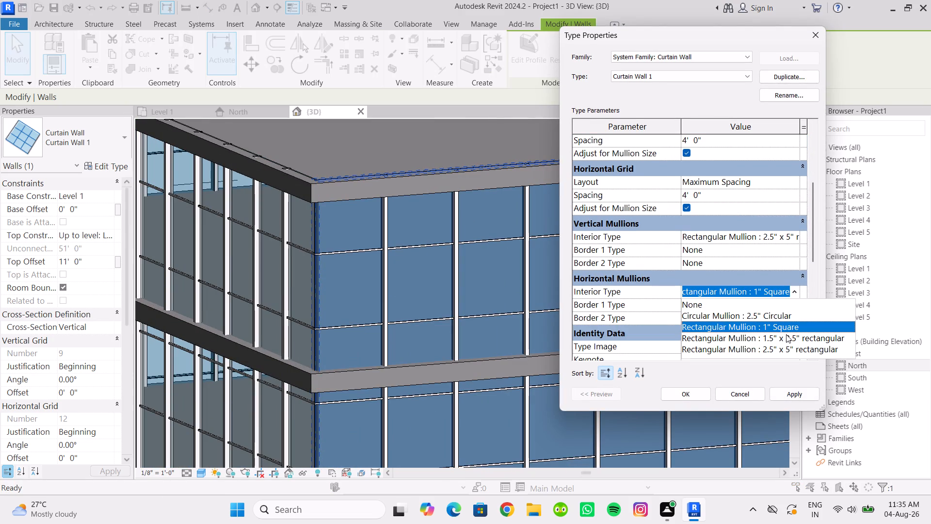
click(786, 347)
double_click(802, 387)
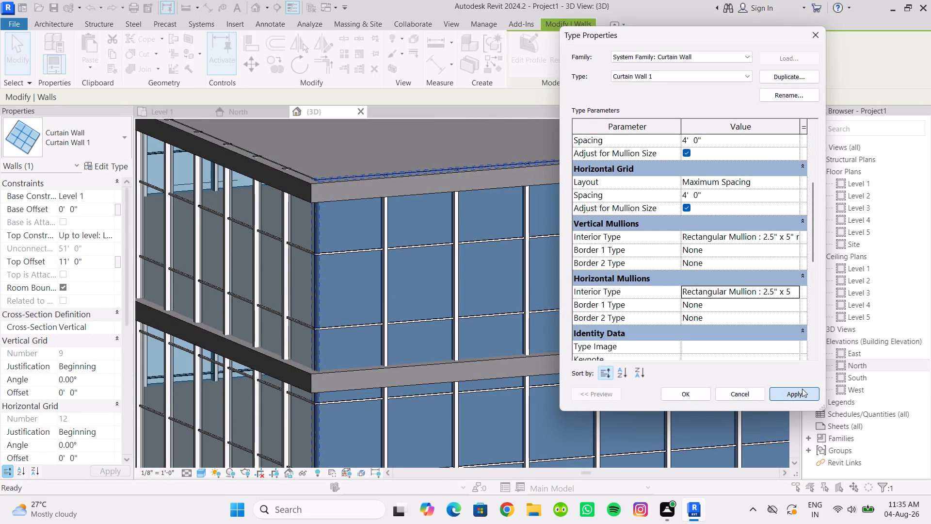
click(684, 390)
Examine the whole five-storey building in 3D from several sides, ending on a view of the right and back facades.
scroll(485, 307, down, 3)
scroll(394, 343, down, 10)
middle_drag(411, 348, 529, 299)
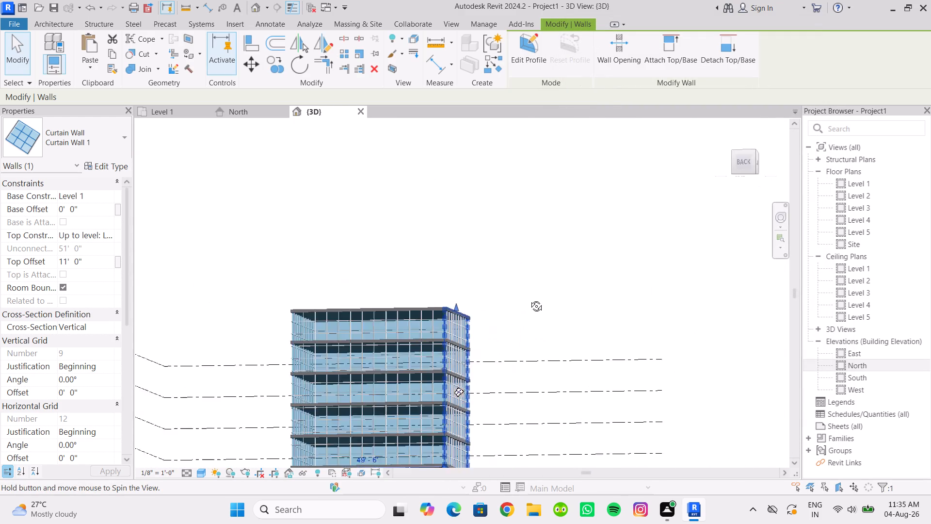
middle_drag(529, 299, 611, 315)
middle_drag(495, 335, 516, 267)
shift+middle_drag(468, 331, 467, 332)
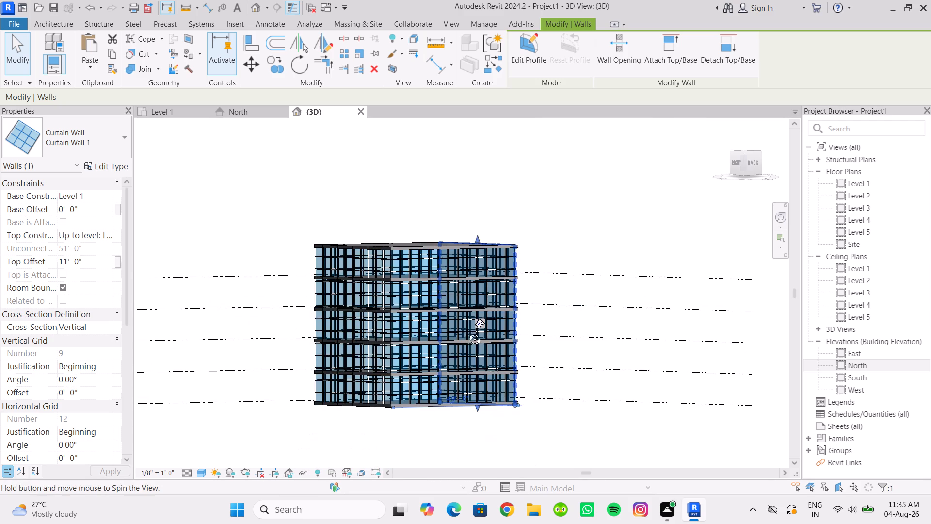
shift+middle_drag(467, 332, 503, 326)
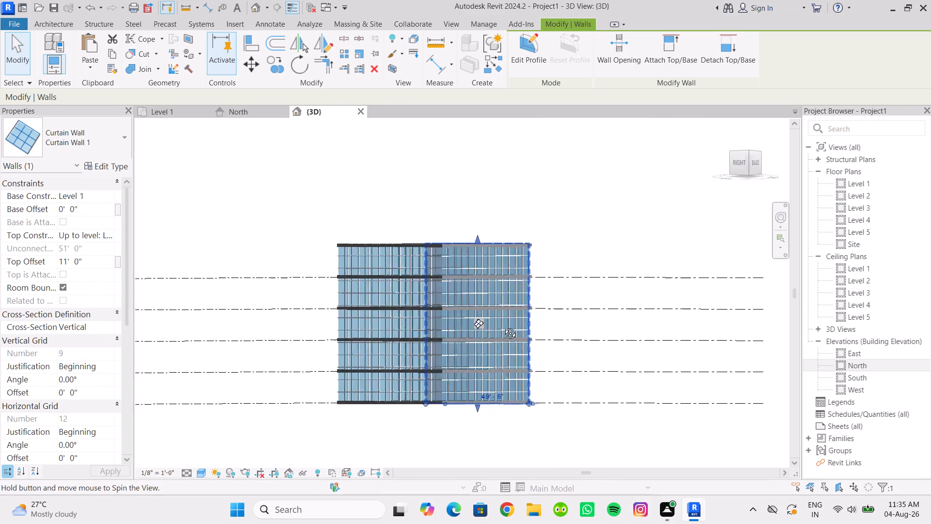
shift+middle_drag(503, 326, 500, 325)
scroll(497, 322, up, 3)
scroll(418, 261, up, 2)
shift+middle_drag(418, 261, 363, 249)
shift+scroll(417, 261, up, 1)
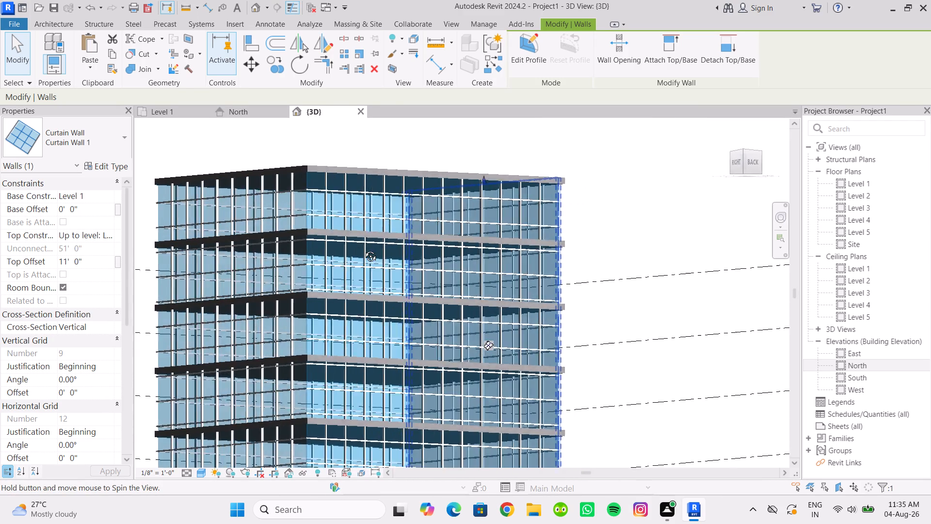
shift+middle_drag(363, 249, 358, 297)
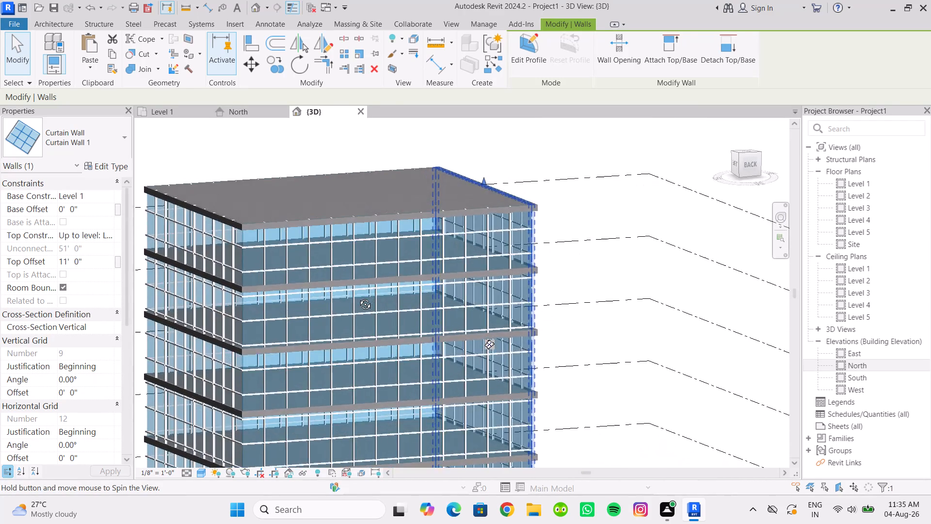
shift+middle_drag(358, 297, 385, 346)
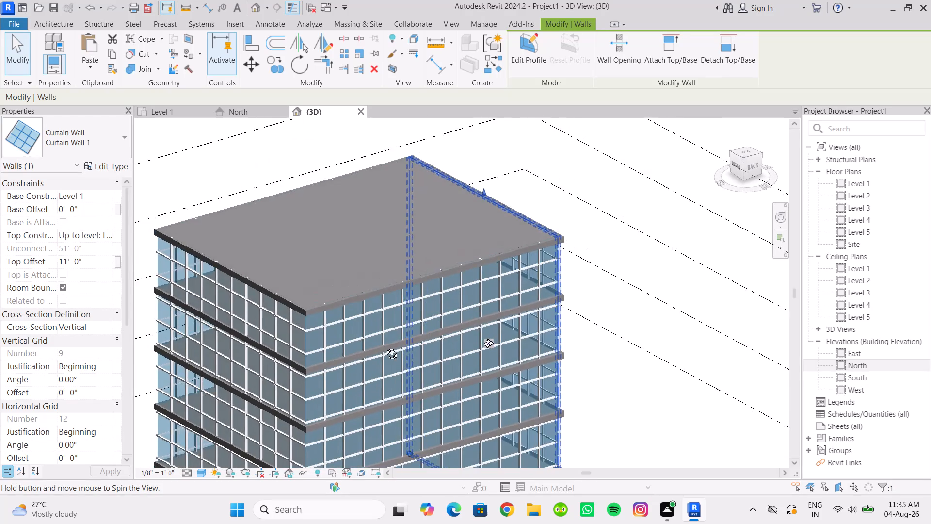
shift+middle_drag(385, 346, 416, 348)
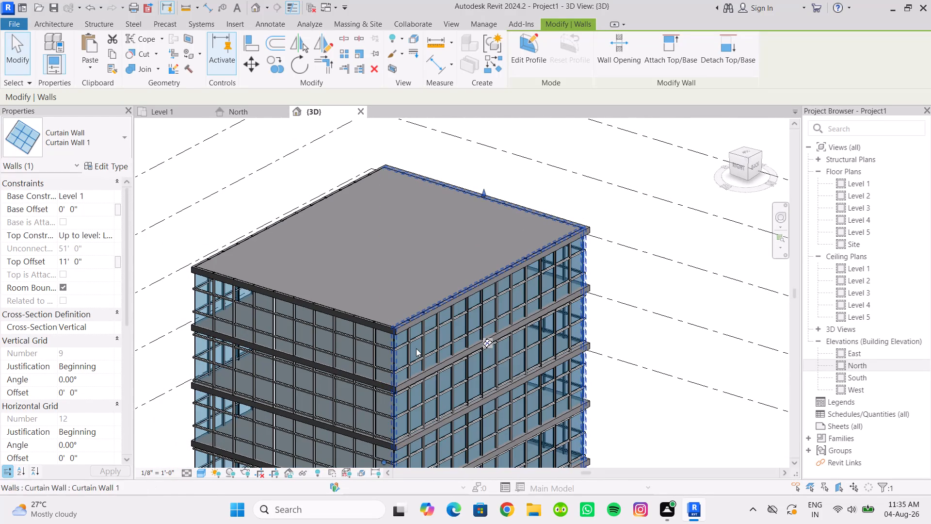
scroll(410, 356, down, 1)
middle_drag(410, 356, 426, 223)
scroll(426, 228, down, 1)
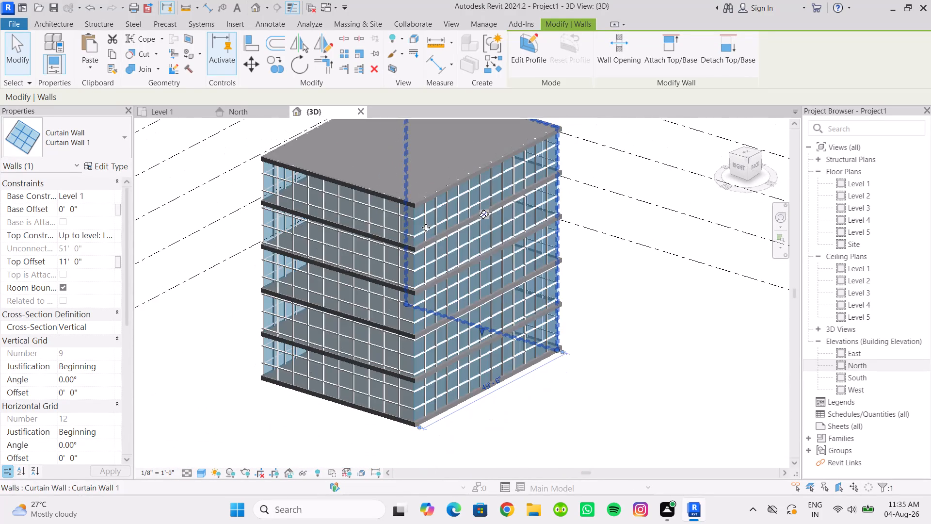
middle_drag(426, 228, 420, 228)
scroll(416, 229, down, 2)
middle_drag(416, 229, 416, 241)
middle_drag(415, 246, 408, 278)
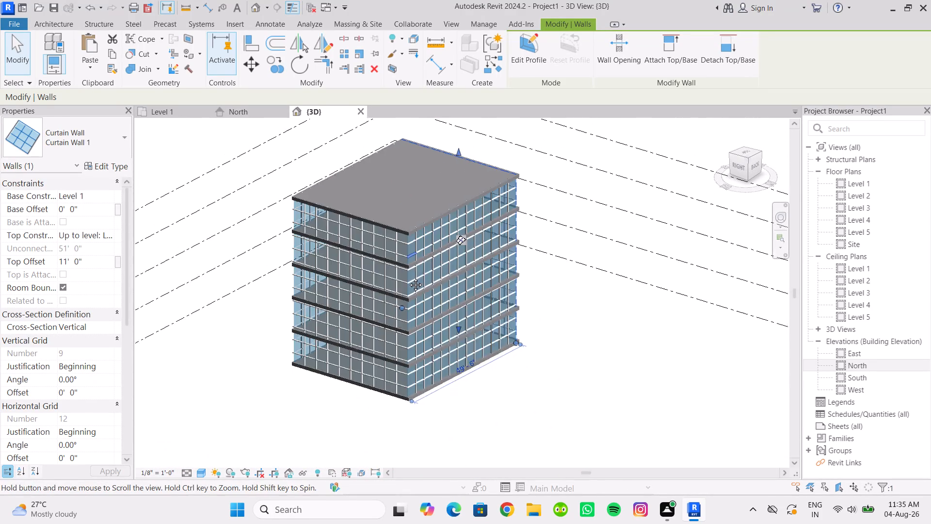
middle_drag(408, 278, 408, 280)
scroll(414, 282, up, 1)
shift+middle_drag(414, 282, 403, 248)
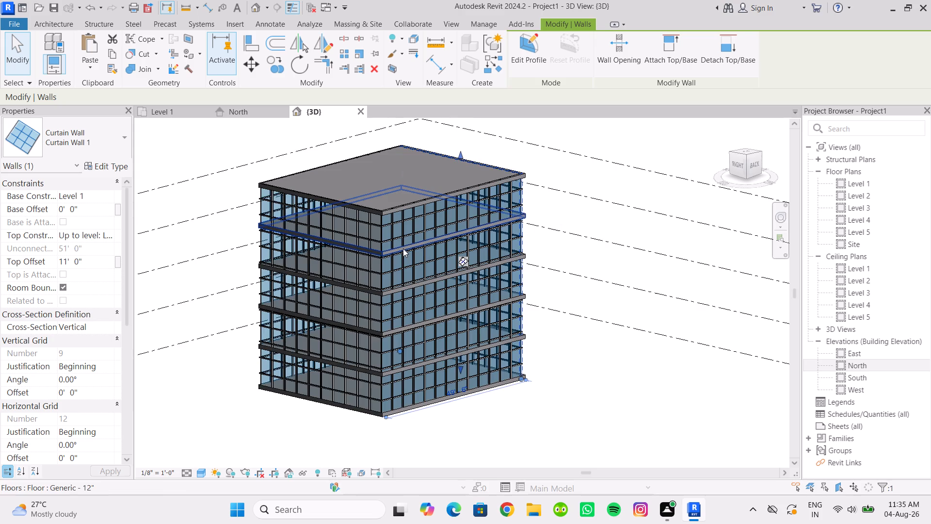
middle_drag(403, 248, 437, 285)
scroll(437, 284, up, 1)
shift+middle_drag(437, 284, 424, 255)
middle_drag(424, 255, 425, 230)
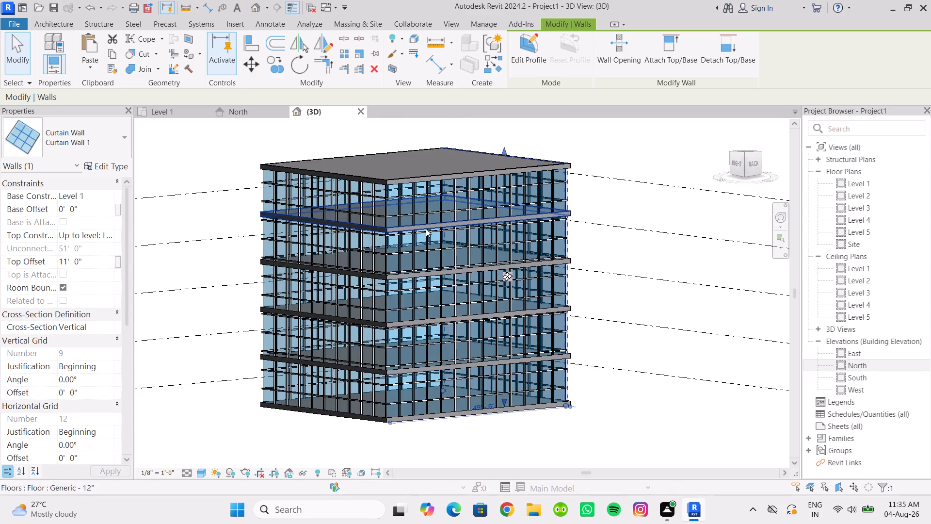
scroll(426, 229, down, 1)
shift+middle_drag(426, 229, 416, 239)
scroll(416, 239, up, 1)
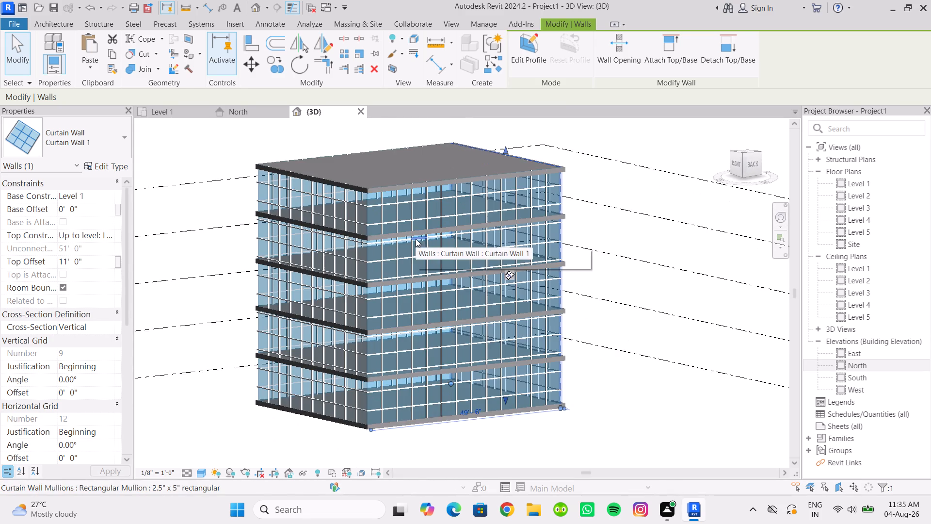
middle_drag(416, 239, 430, 242)
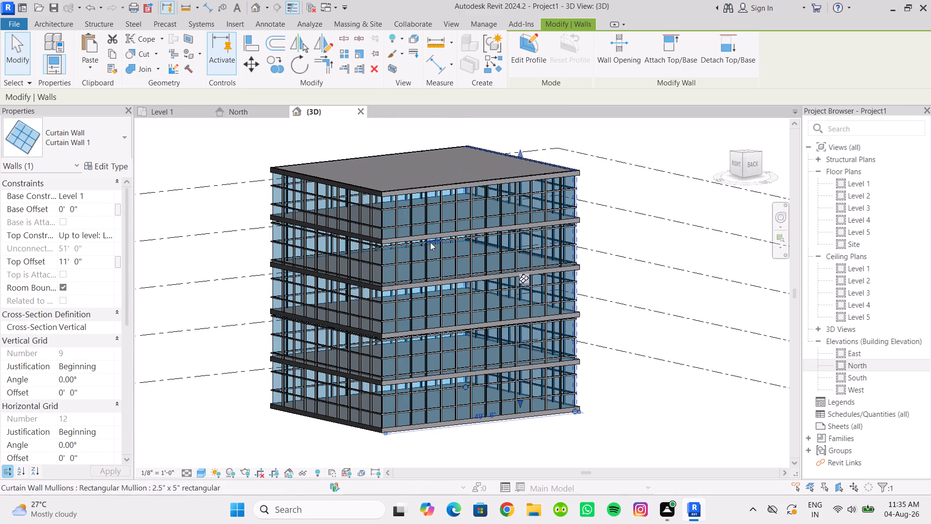
Render the 3D view at Medium quality with the output resolution set to Printer at 150 DPI.
text(RR)
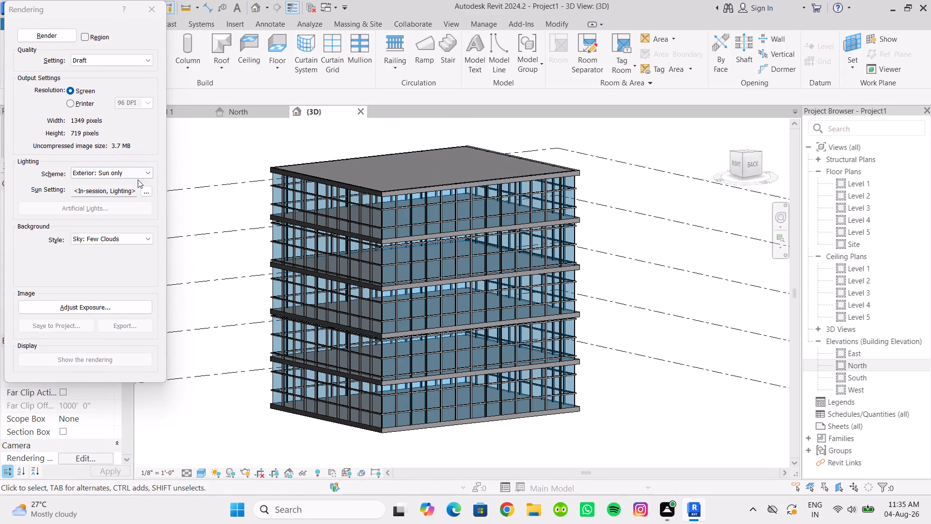
click(119, 63)
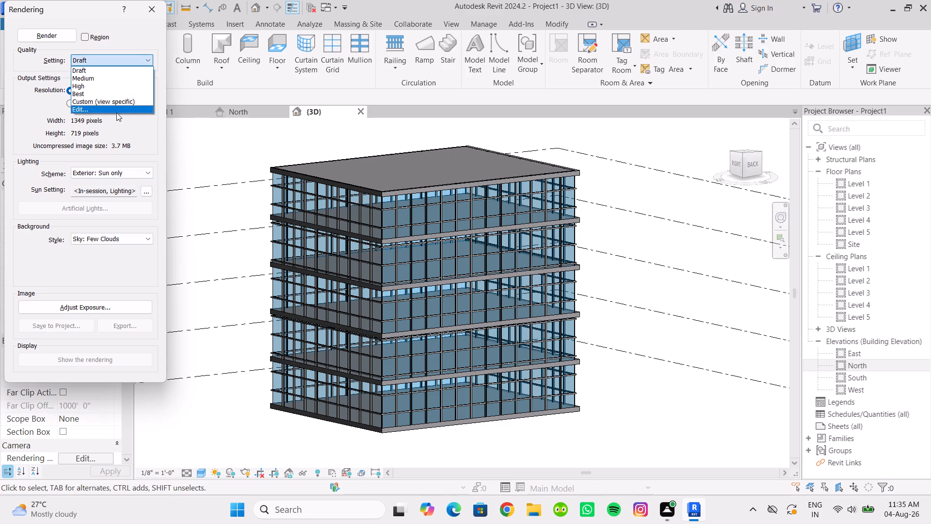
click(109, 82)
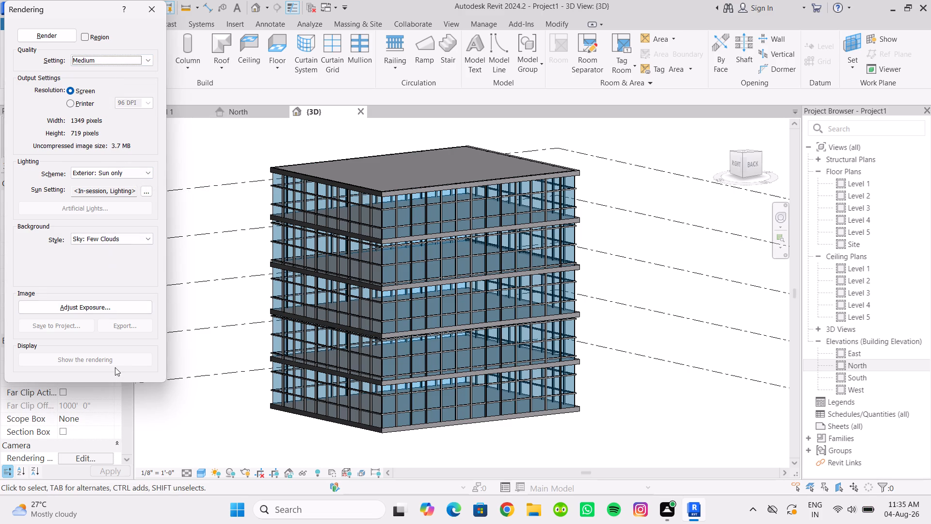
click(69, 105)
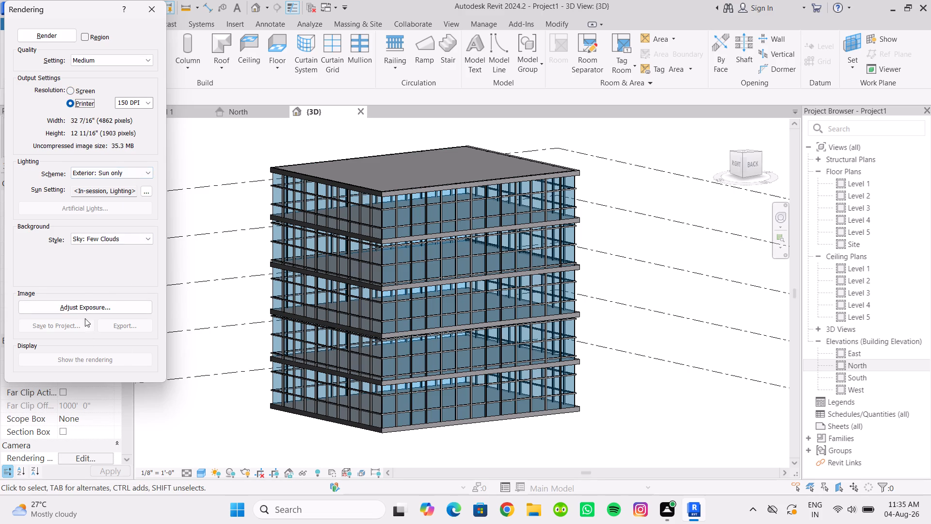
click(49, 35)
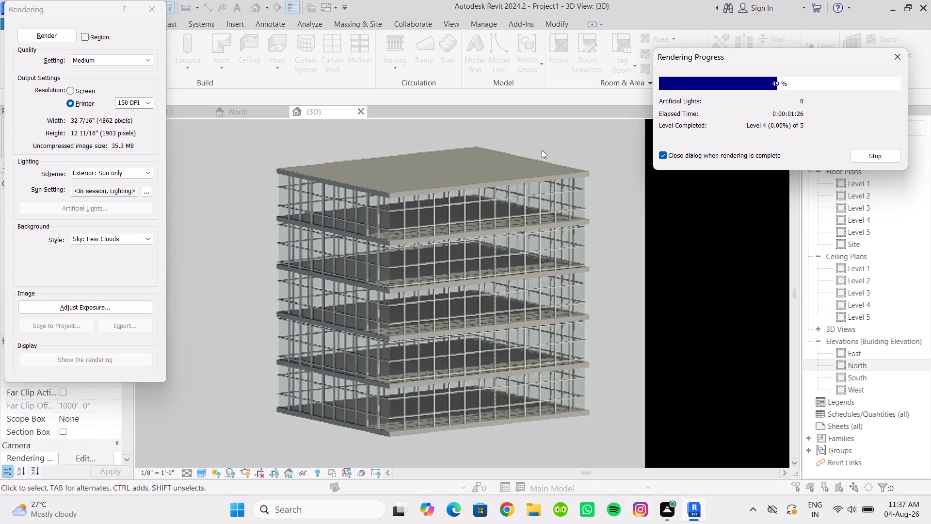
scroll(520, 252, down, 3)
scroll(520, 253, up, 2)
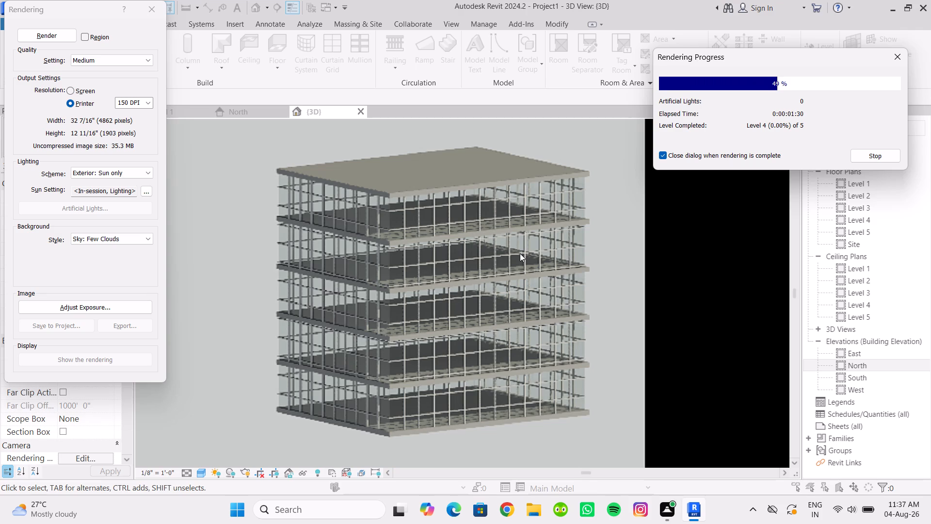
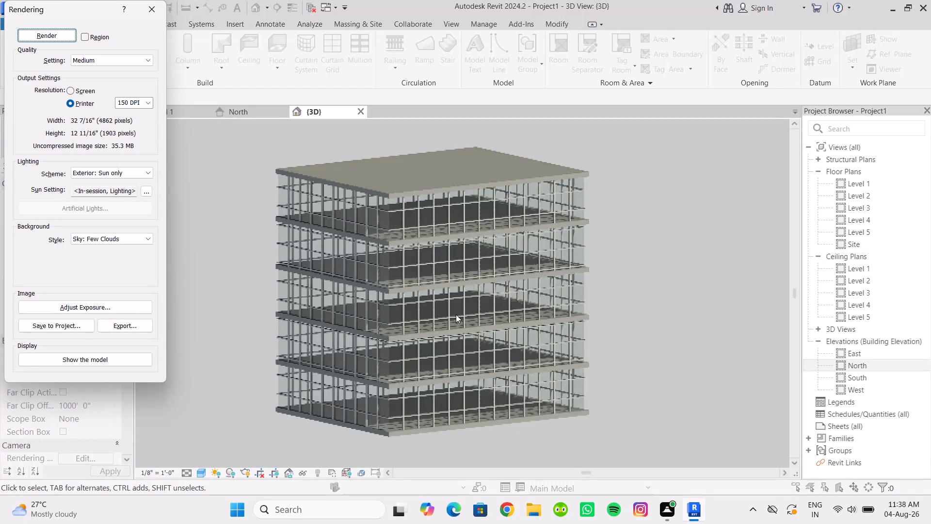
Raise the render quality setting to High and render the 3D view of the building again.
scroll(456, 314, down, 3)
scroll(397, 297, up, 12)
scroll(576, 262, up, 3)
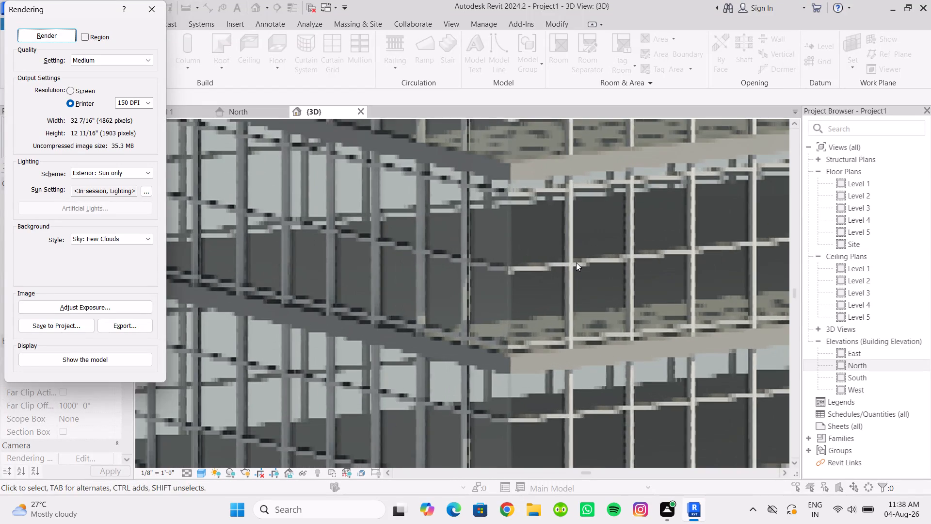
scroll(576, 263, down, 10)
click(117, 62)
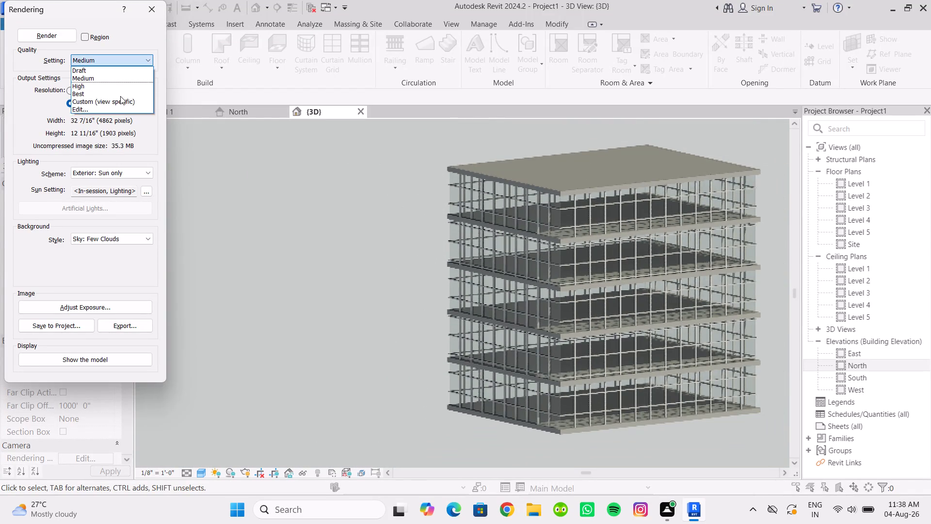
click(100, 88)
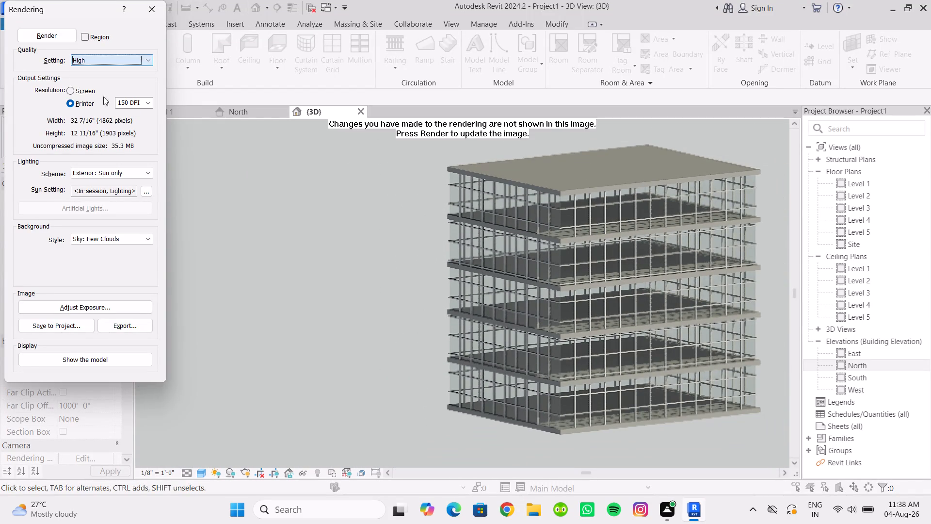
click(37, 31)
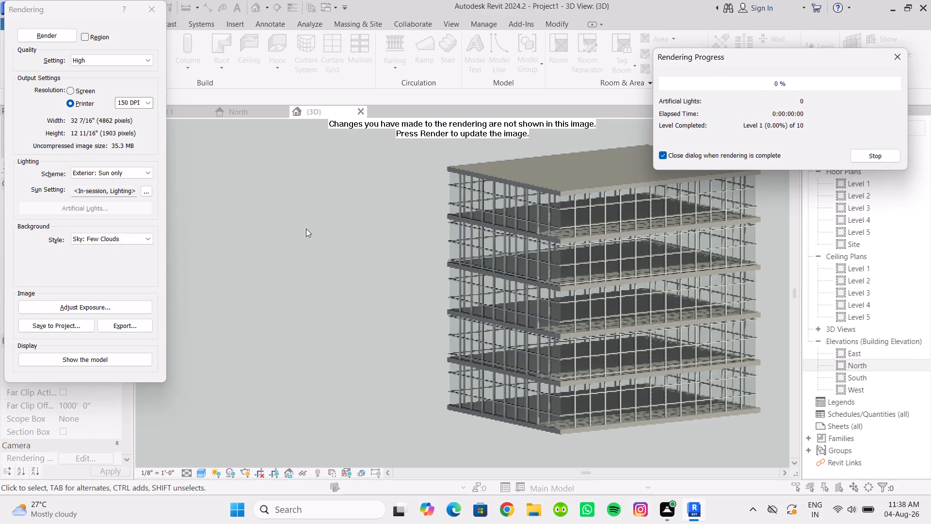
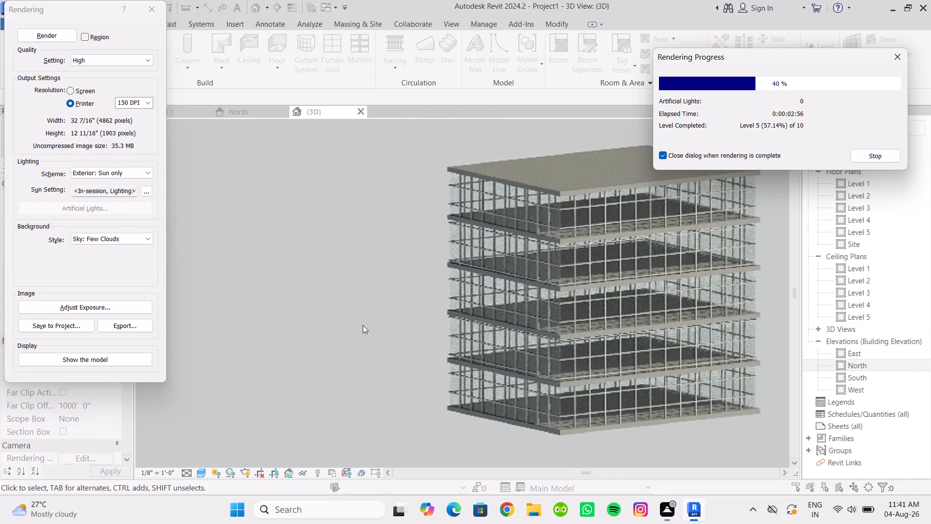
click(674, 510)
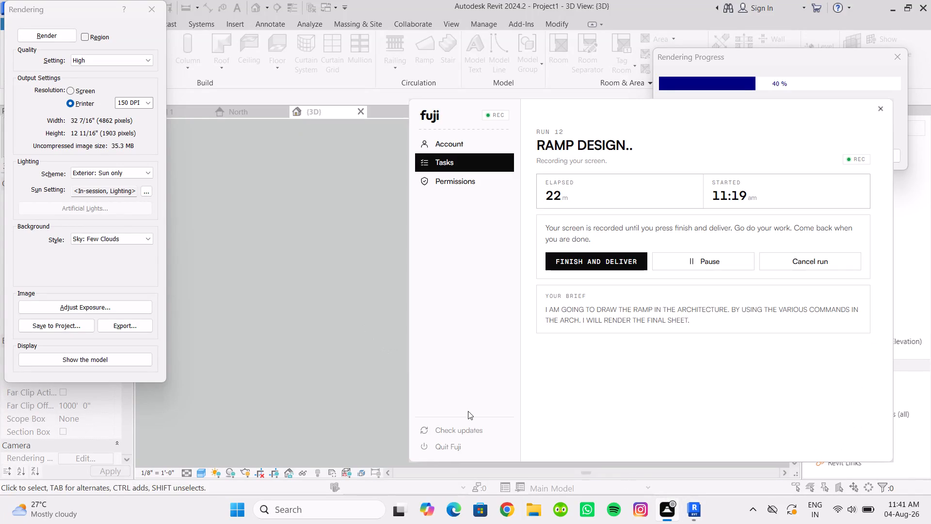
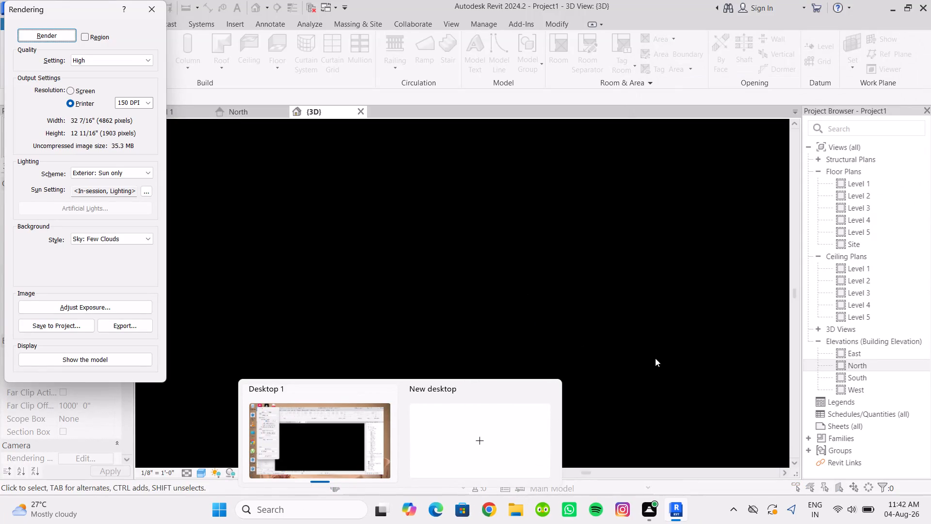
Close the Rendering settings to return to the 3D model view.
click(578, 231)
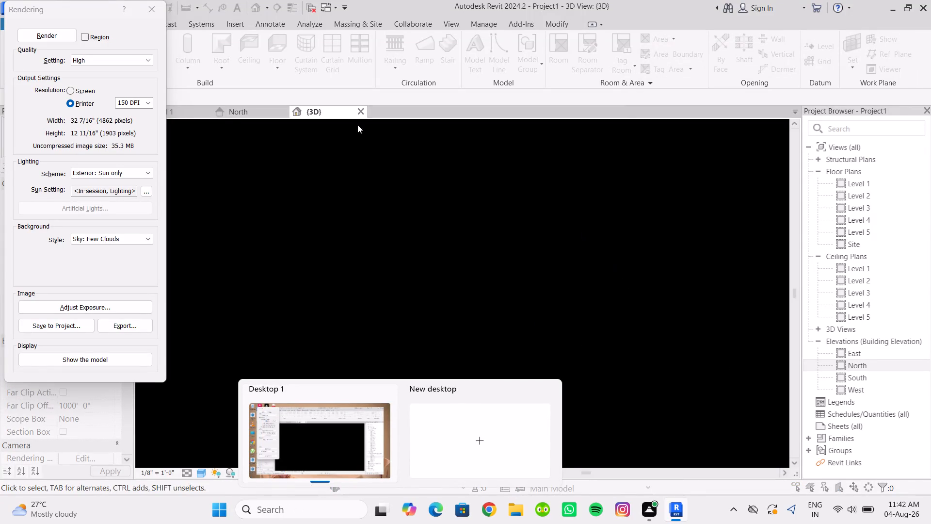
click(152, 13)
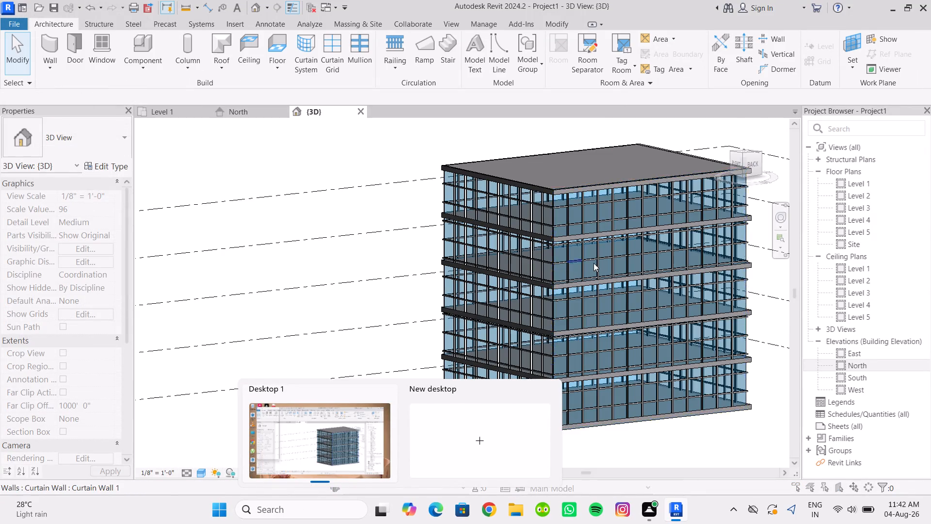
Examine the building's floor slabs, curtain walls and mullions in the 3D view.
scroll(595, 262, down, 2)
middle_drag(595, 262, 510, 248)
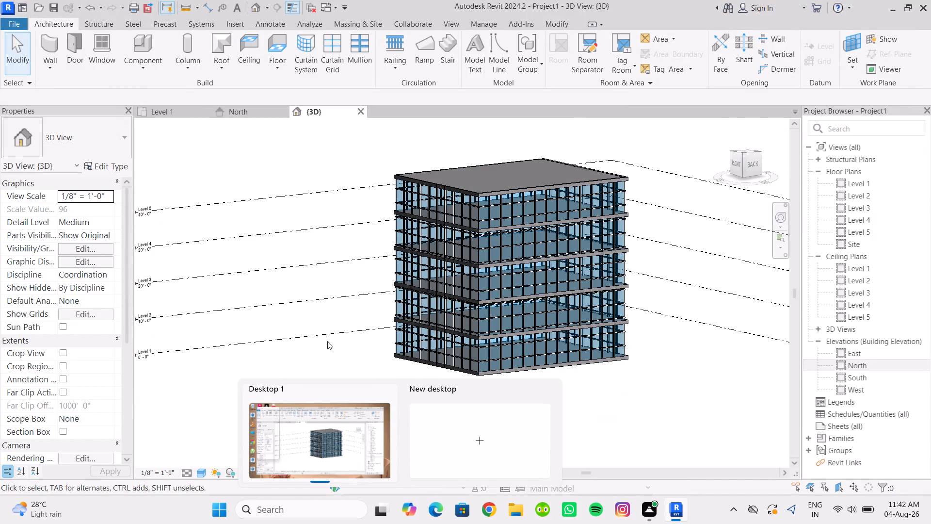
click(327, 341)
double_click(604, 412)
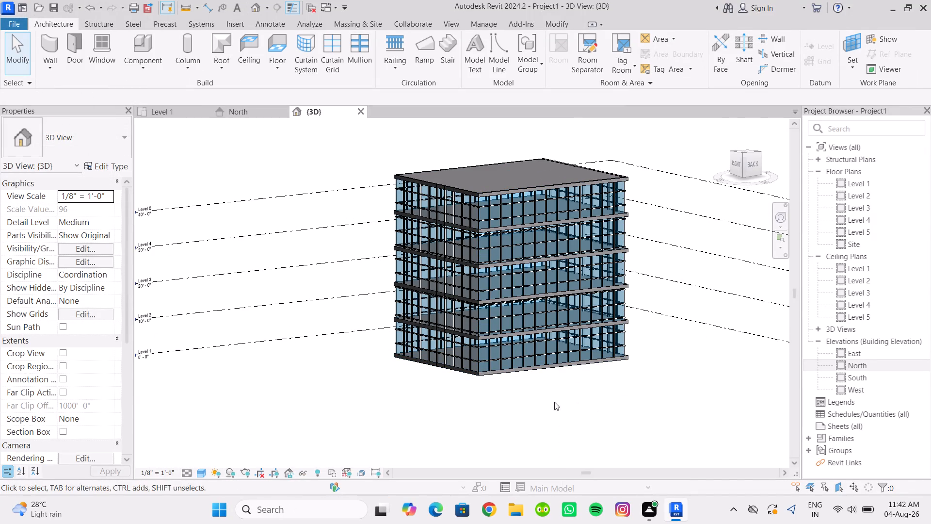
scroll(511, 228, up, 8)
scroll(491, 188, up, 2)
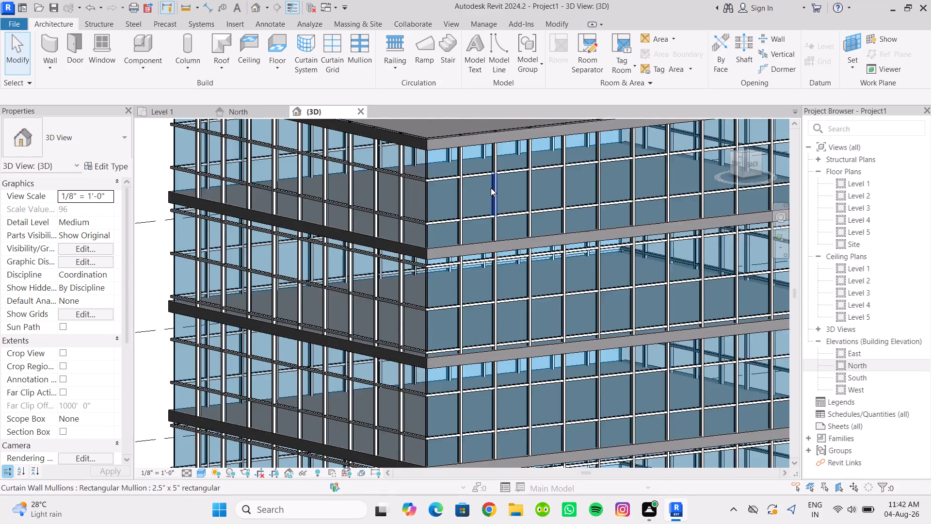
scroll(491, 188, up, 2)
scroll(525, 262, down, 9)
middle_drag(523, 268, 358, 177)
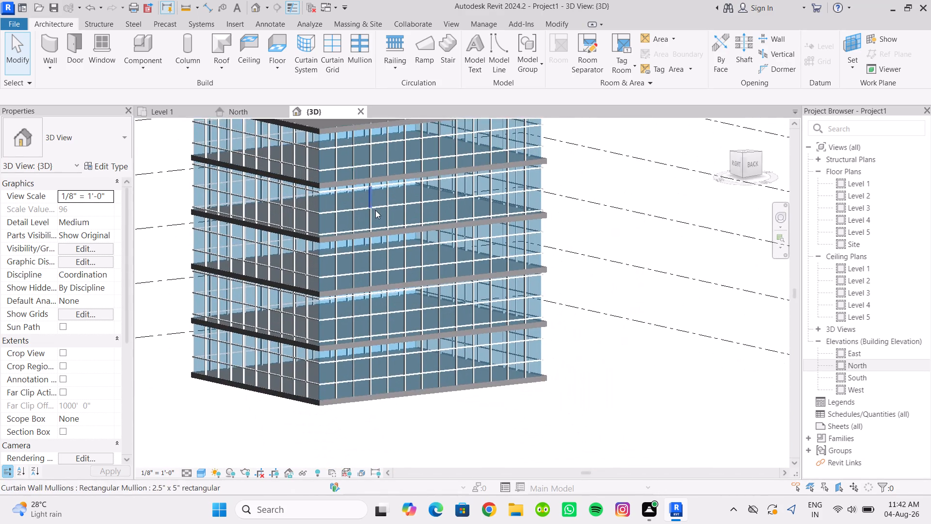
scroll(376, 212, down, 3)
middle_drag(377, 214, 338, 295)
scroll(333, 288, up, 1)
middle_drag(332, 286, 377, 266)
scroll(349, 263, up, 3)
middle_drag(342, 260, 377, 277)
scroll(363, 261, up, 2)
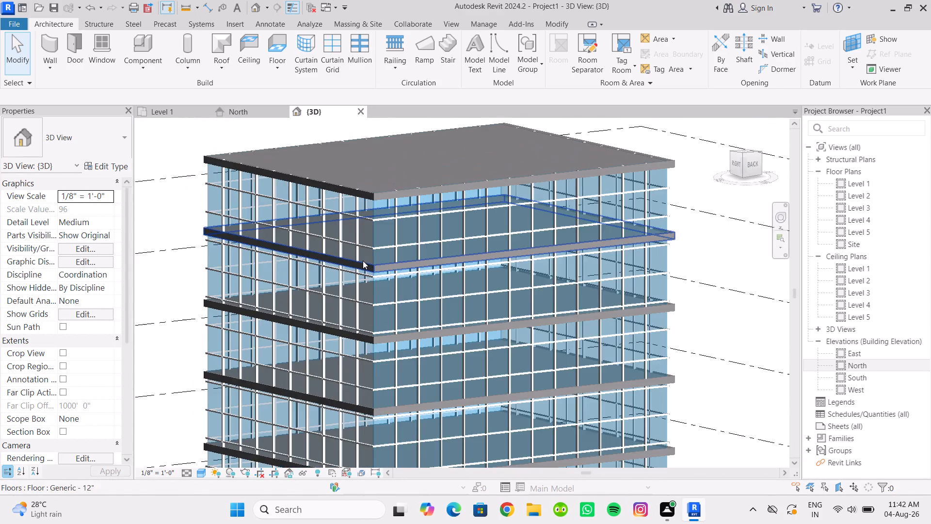
middle_drag(363, 261, 270, 218)
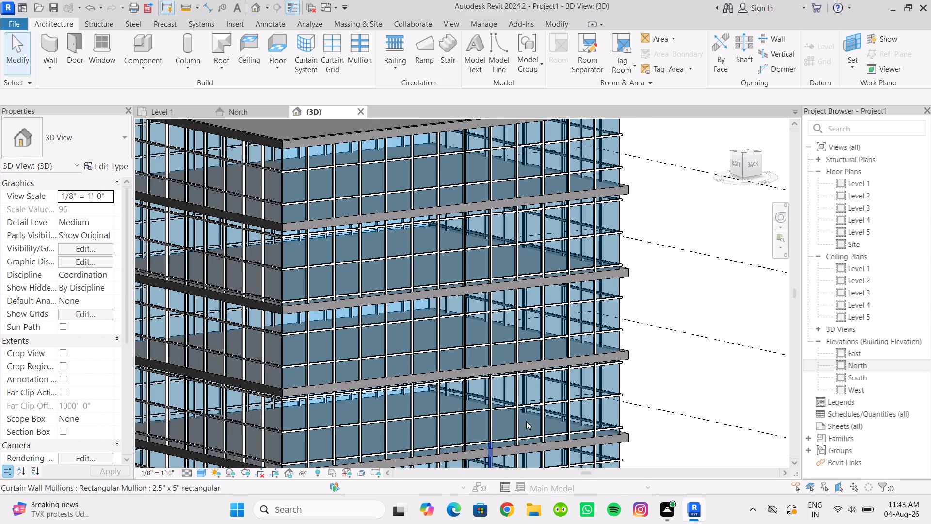
scroll(527, 420, down, 7)
middle_drag(523, 417, 525, 377)
scroll(523, 371, down, 2)
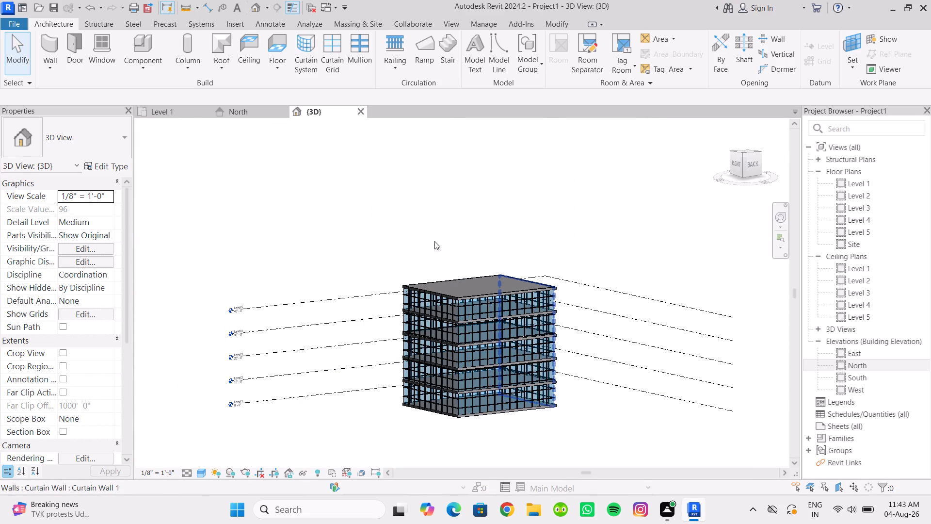
Examine the building's storeys and curtain wall grid in the North elevation.
click(233, 115)
scroll(562, 377, down, 3)
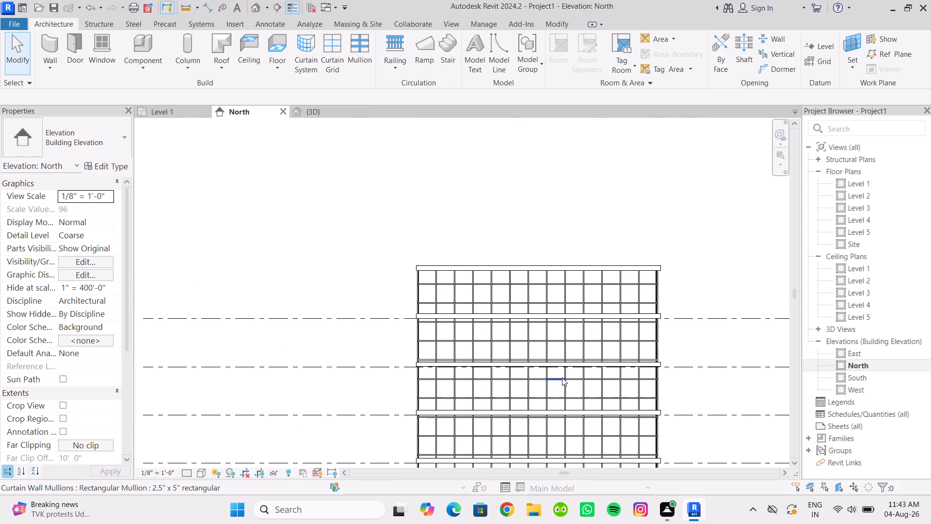
scroll(562, 377, down, 2)
middle_drag(562, 377, 509, 280)
scroll(467, 377, up, 3)
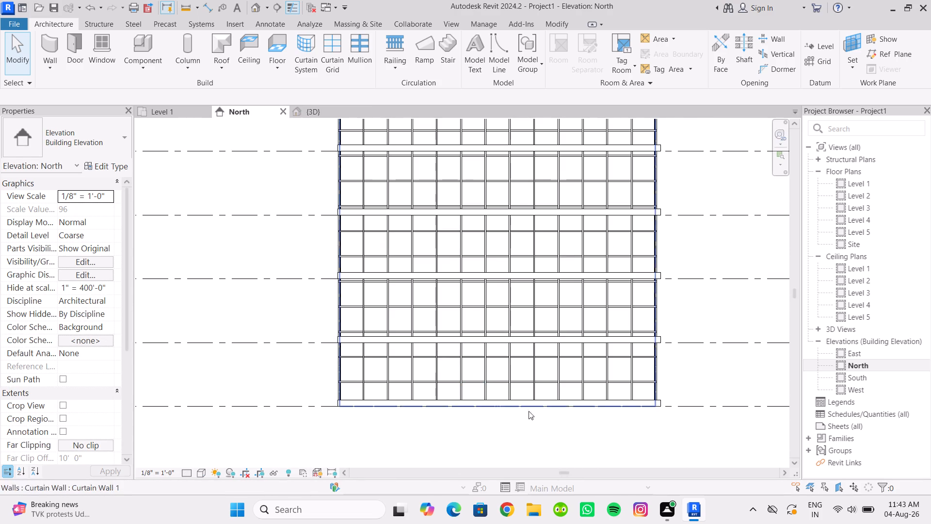
Open the Level 1 floor plan and examine the building's full perimeter.
click(165, 116)
scroll(462, 342, down, 6)
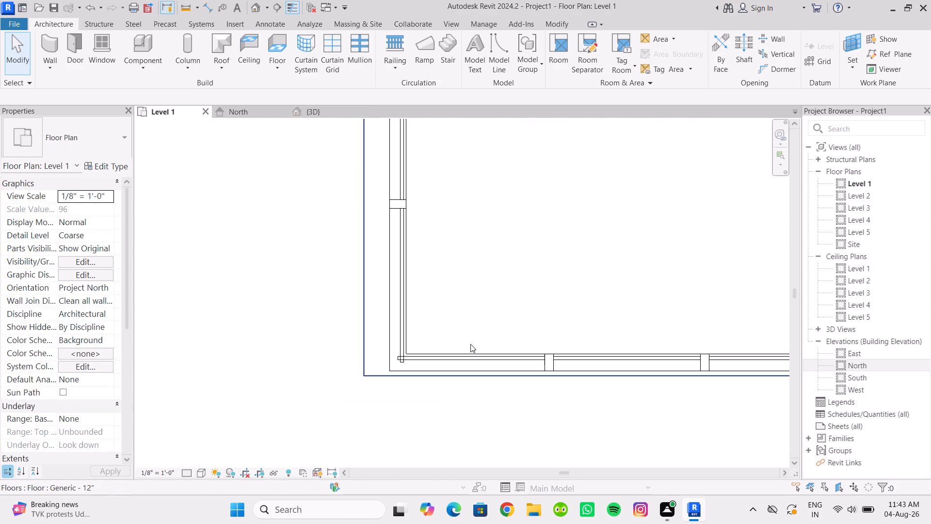
scroll(470, 344, down, 5)
middle_drag(489, 327, 346, 356)
scroll(381, 359, down, 5)
scroll(428, 345, down, 6)
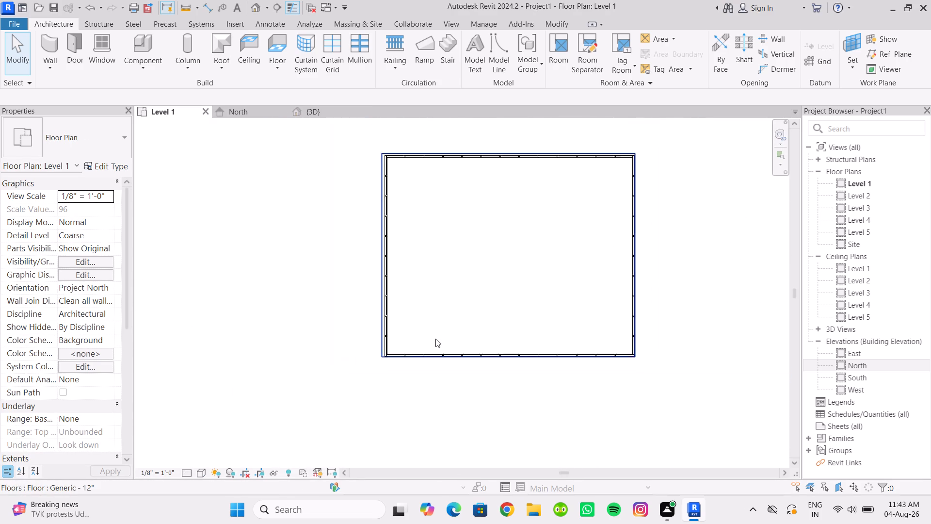
scroll(435, 339, down, 1)
middle_drag(451, 327, 413, 347)
scroll(407, 347, up, 3)
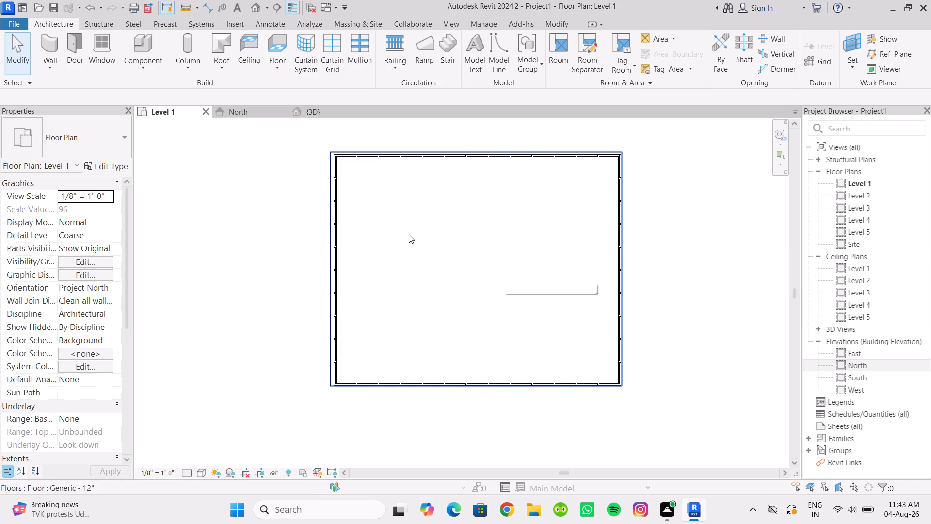
scroll(357, 214, down, 3)
middle_drag(368, 172, 398, 191)
scroll(455, 204, up, 2)
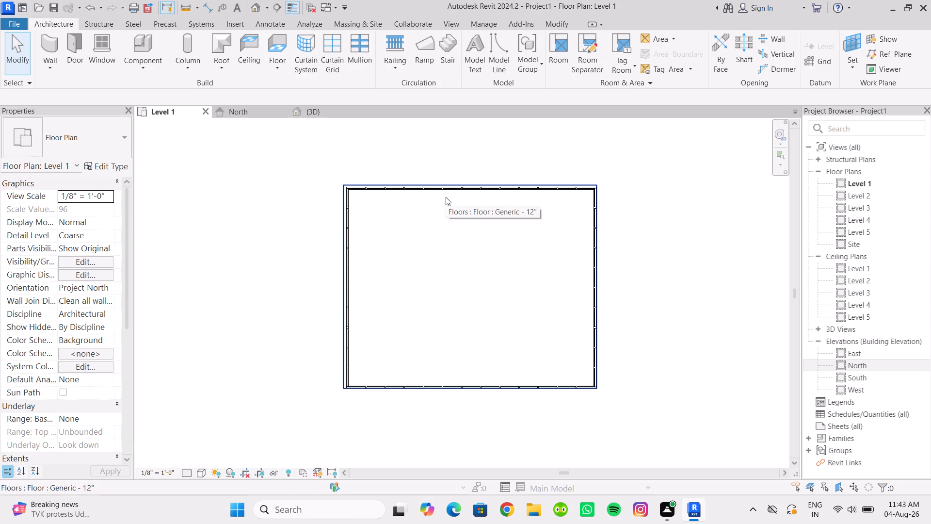
scroll(448, 227, up, 1)
middle_drag(502, 234, 438, 197)
scroll(419, 187, up, 1)
middle_drag(421, 191, 457, 220)
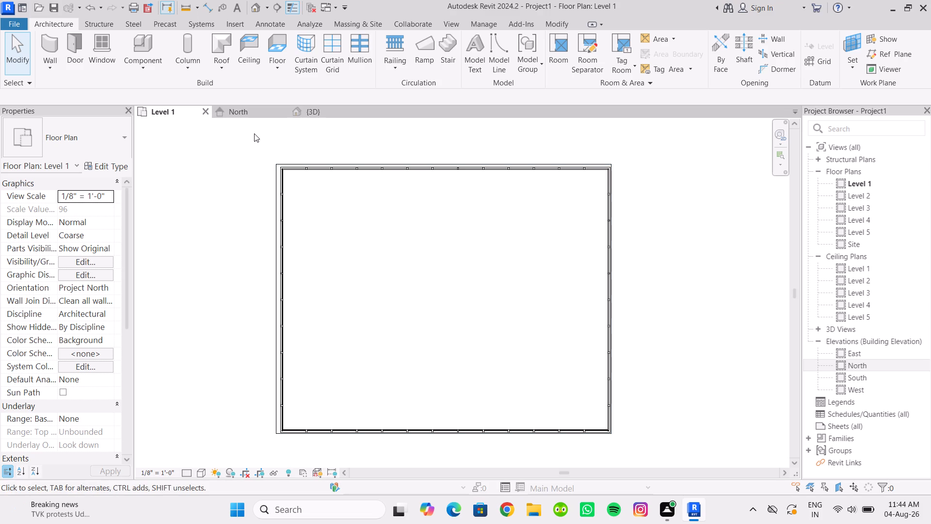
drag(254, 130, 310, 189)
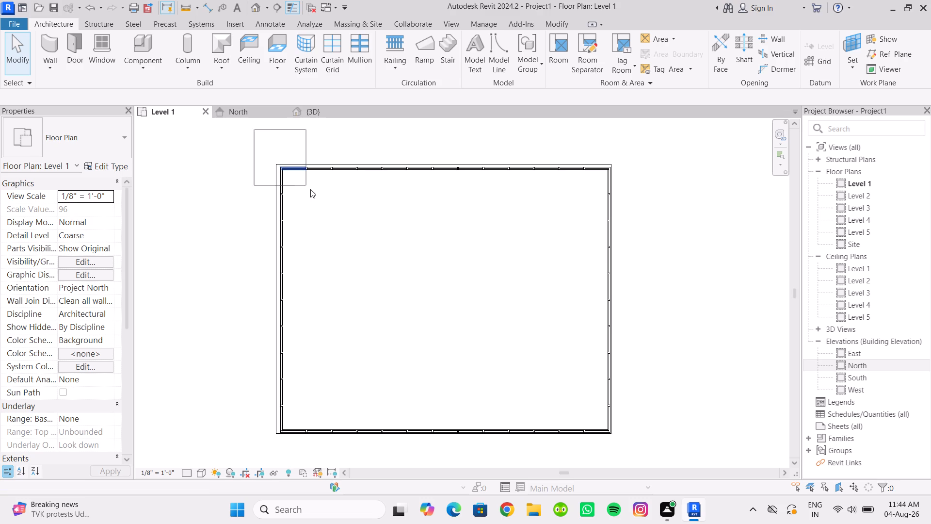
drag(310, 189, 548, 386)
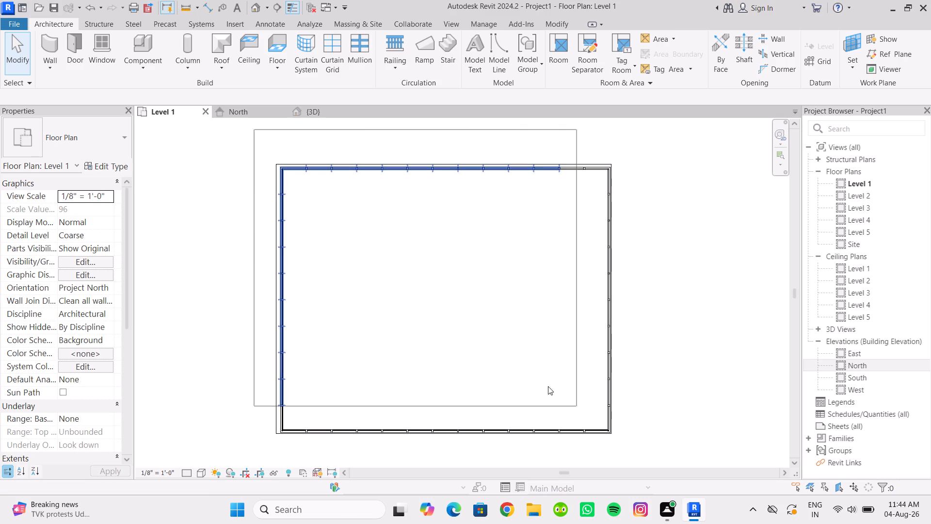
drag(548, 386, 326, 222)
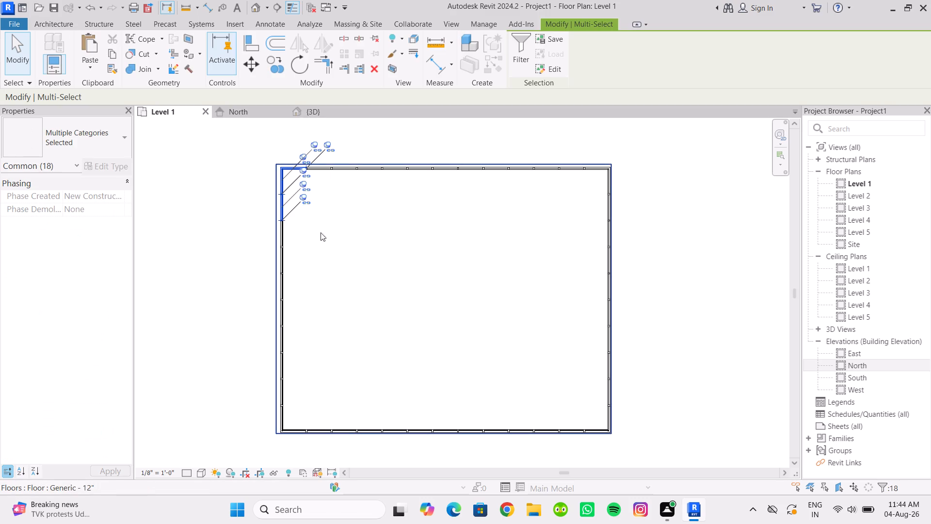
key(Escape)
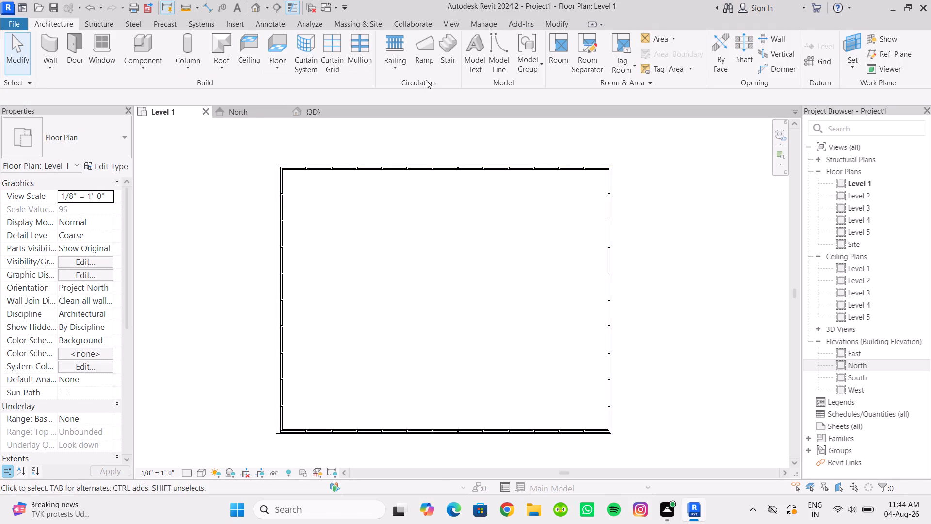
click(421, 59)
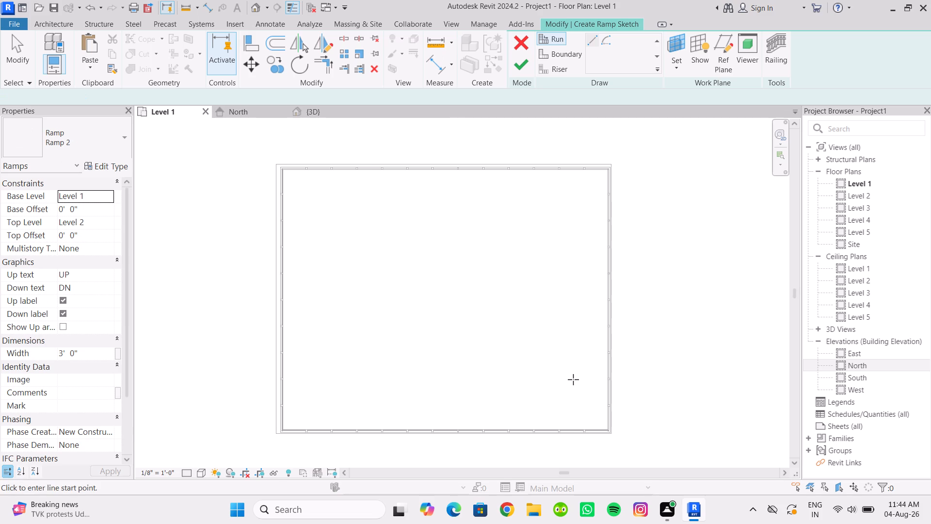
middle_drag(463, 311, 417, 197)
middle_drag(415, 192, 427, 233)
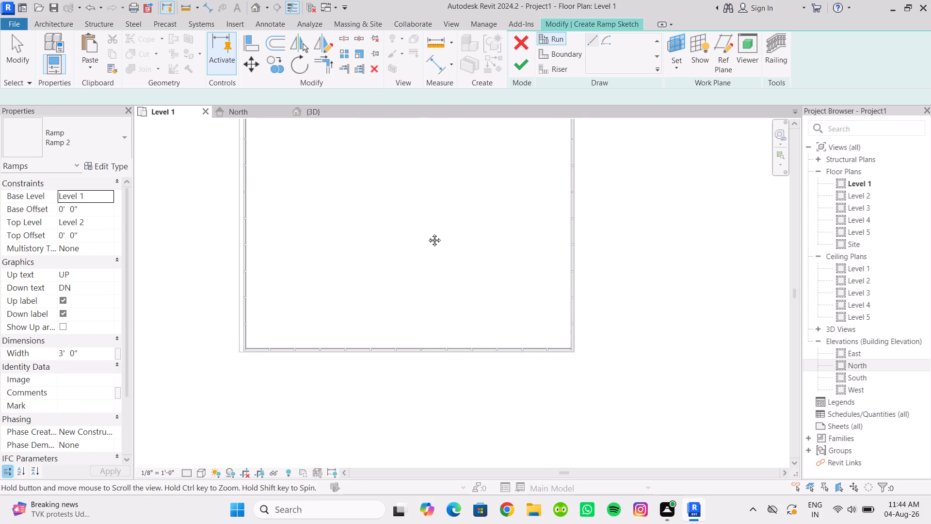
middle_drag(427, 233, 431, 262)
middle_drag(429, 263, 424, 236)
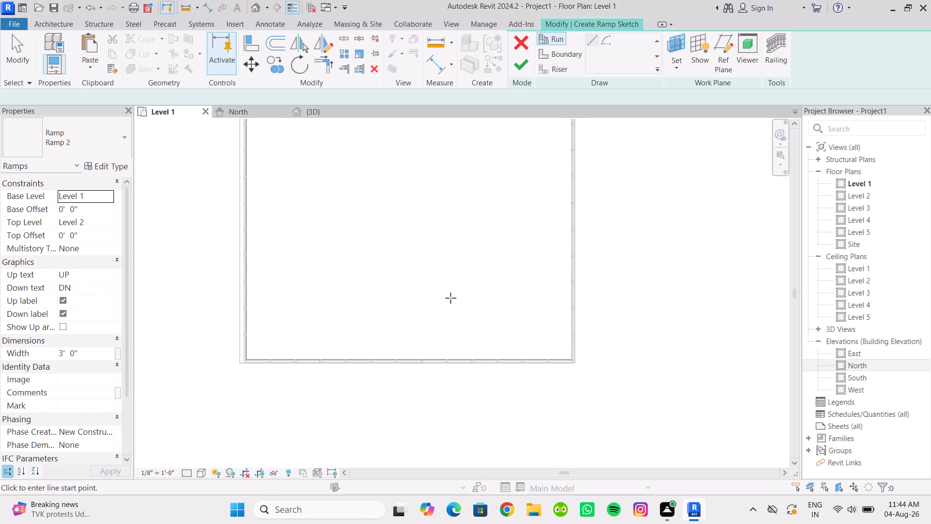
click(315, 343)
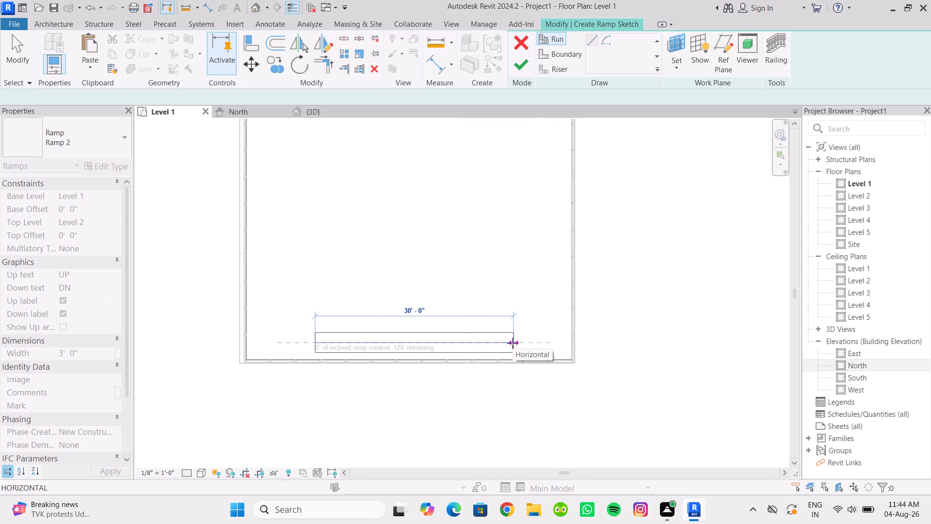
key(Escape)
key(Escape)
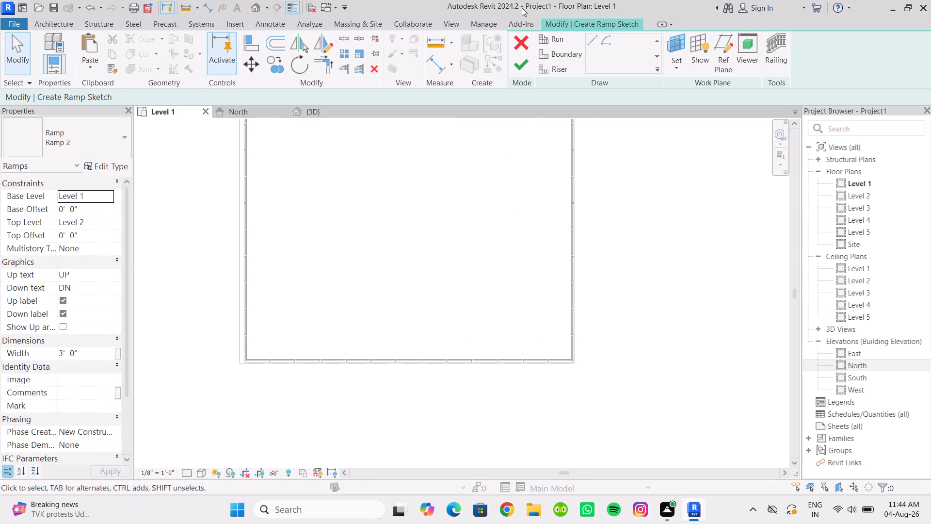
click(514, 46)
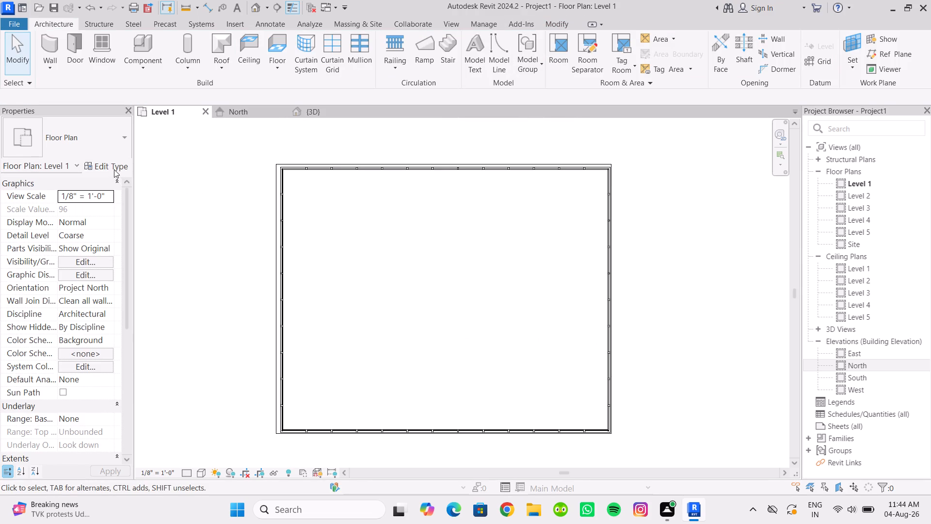
Start a Level 1 to Level 2 ramp and set its type's maximum incline length to 40' and maximum slope (1/x) to 2.
click(204, 167)
click(414, 58)
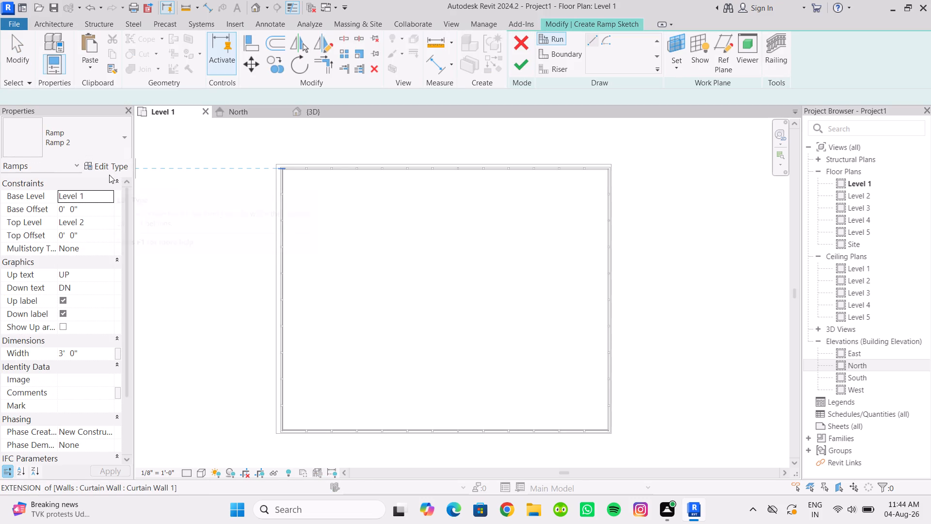
click(111, 164)
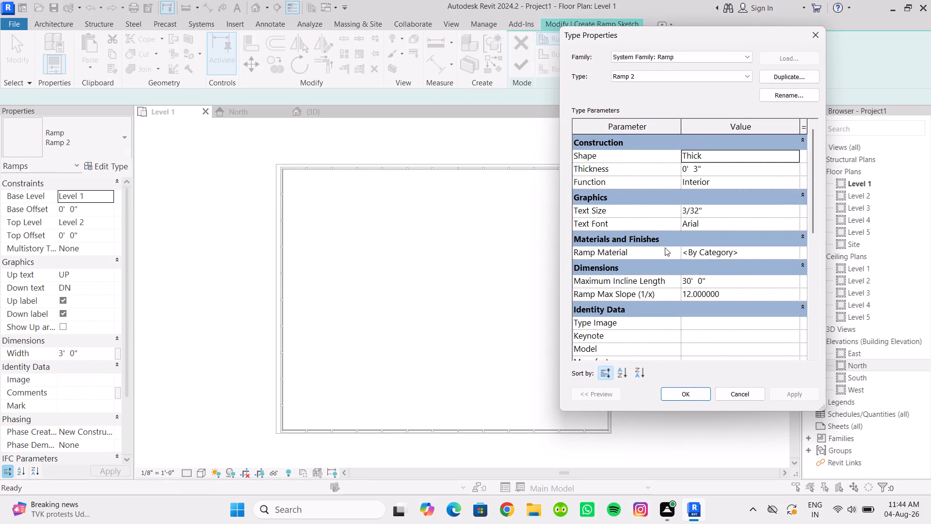
scroll(663, 247, down, 2)
click(725, 225)
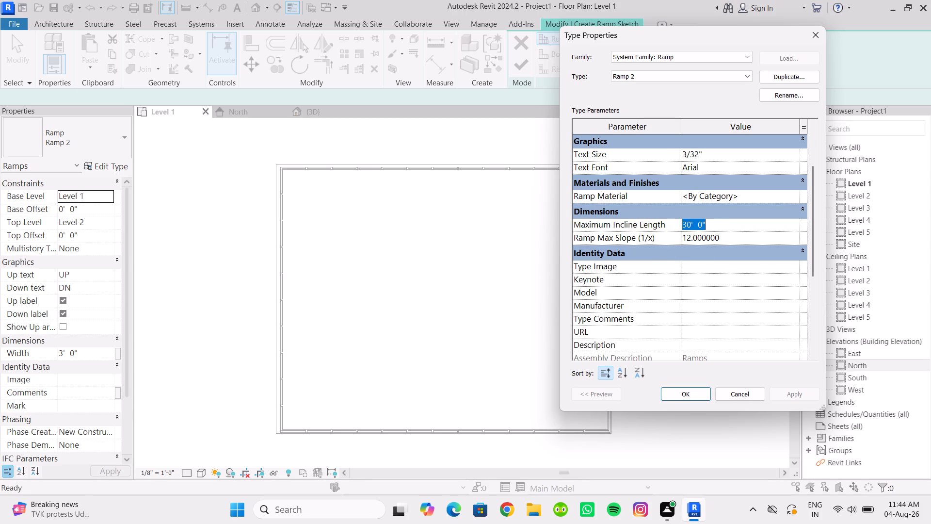
text(40')
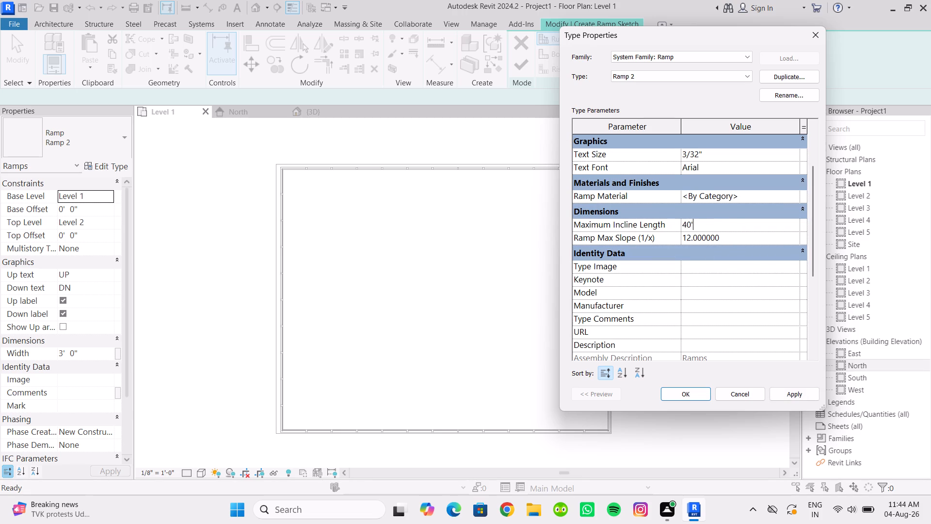
click(734, 235)
drag(734, 235, 678, 229)
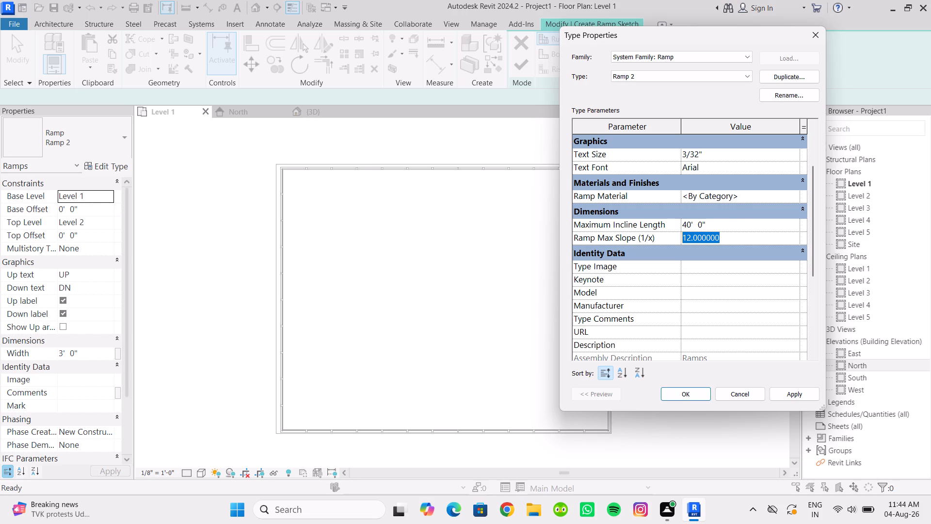
drag(678, 229, 677, 229)
key(2)
scroll(715, 244, down, 2)
click(786, 393)
click(679, 394)
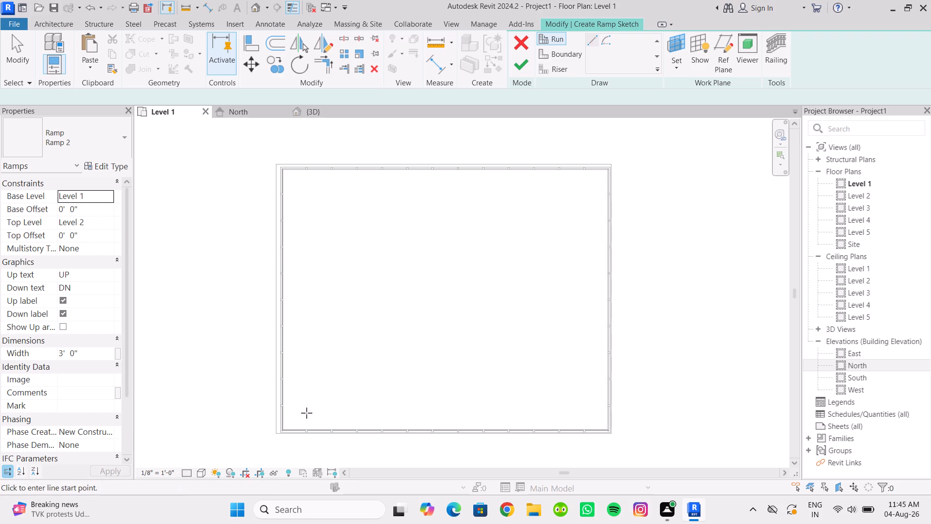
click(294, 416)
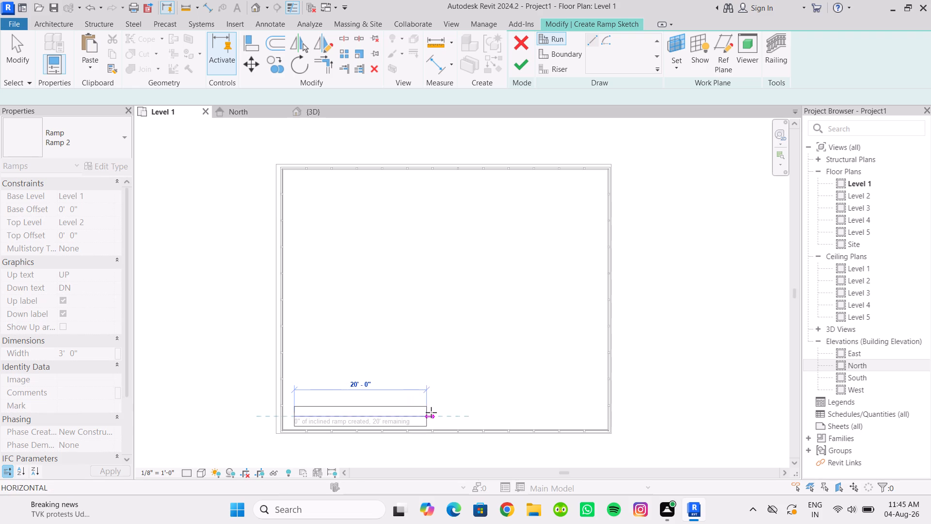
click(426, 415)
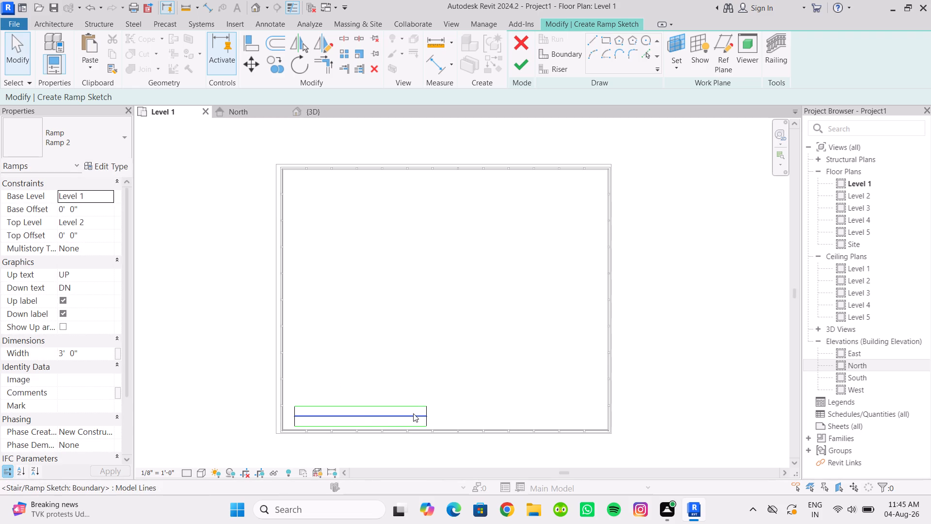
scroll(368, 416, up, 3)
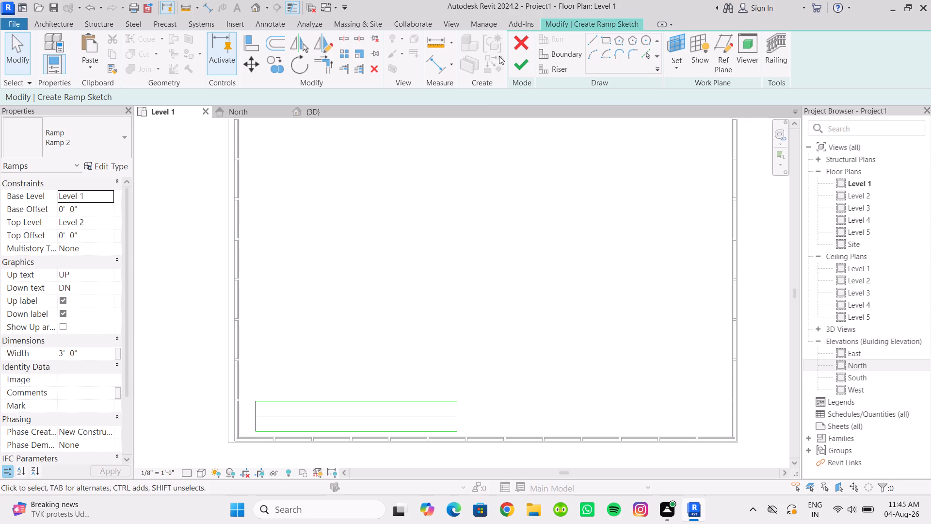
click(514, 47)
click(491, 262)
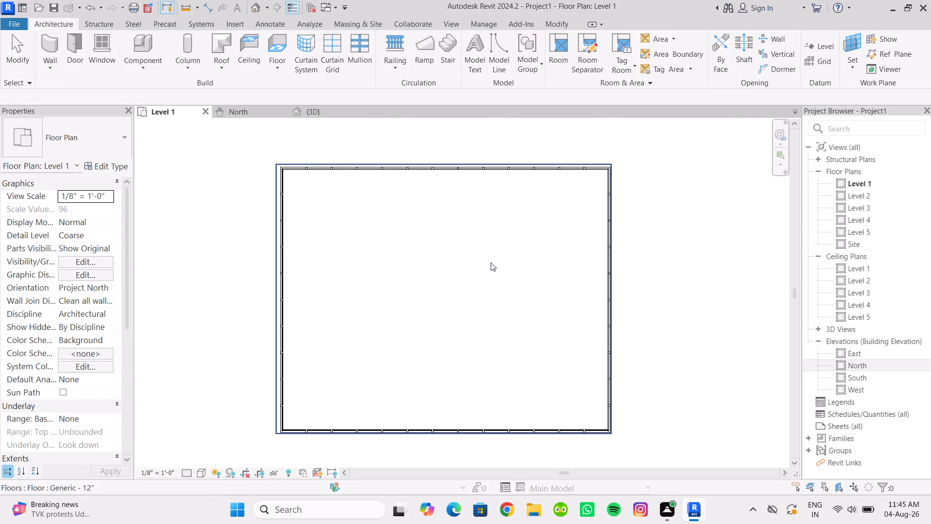
Start a new Level 1 to Level 2 ramp and set its type's maximum incline length to 30' and maximum slope (1/x) to 2.
click(416, 61)
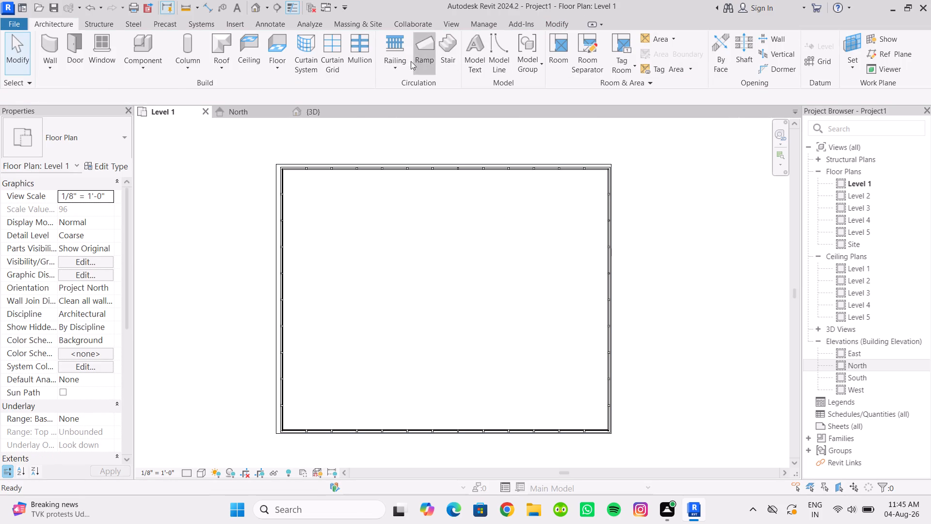
click(105, 165)
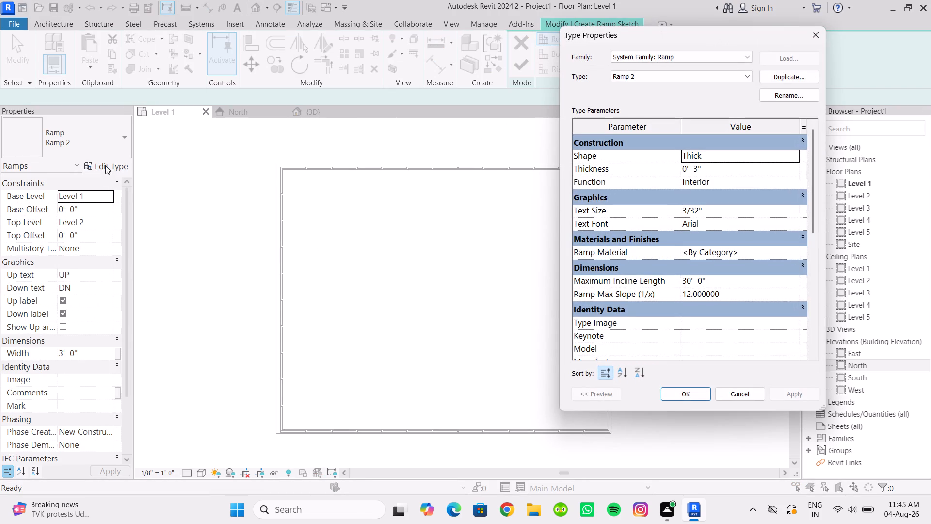
click(735, 282)
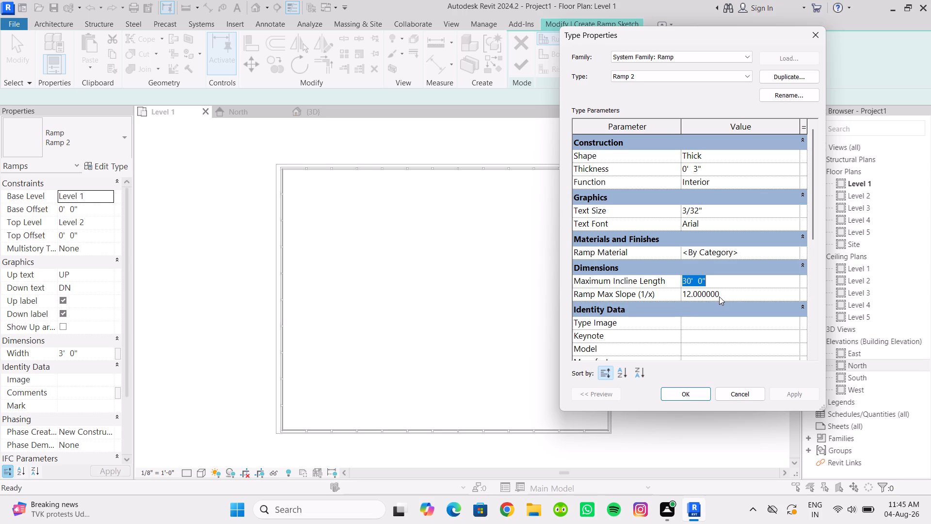
text(40)
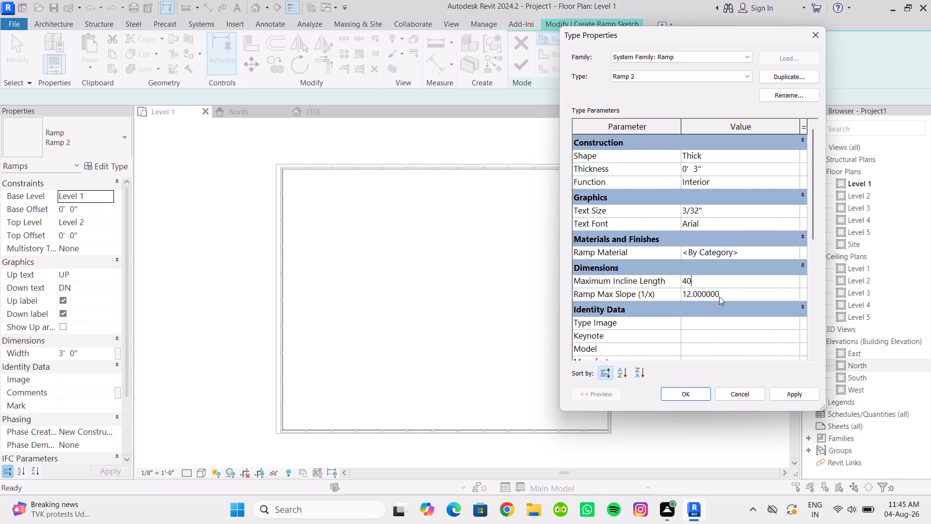
key(apostrophe)
click(725, 295)
drag(725, 295, 632, 294)
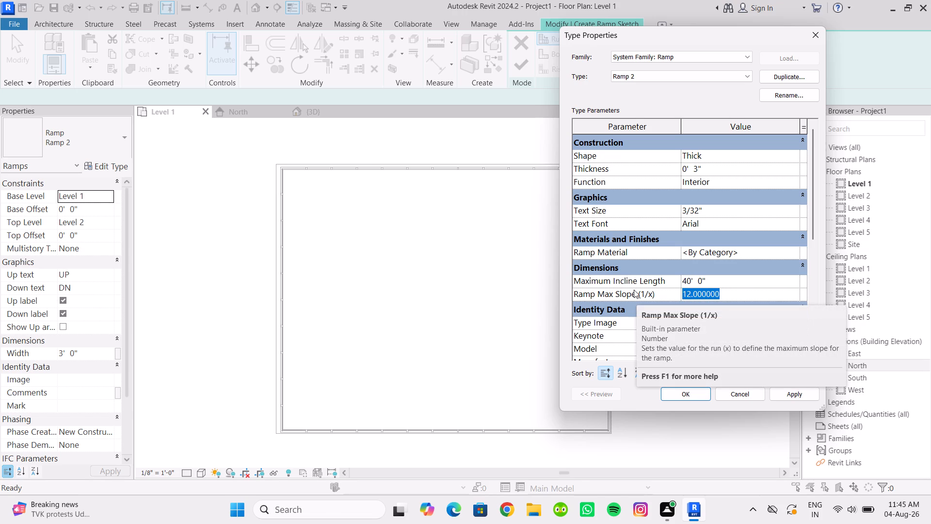
click(709, 281)
drag(711, 282, 658, 279)
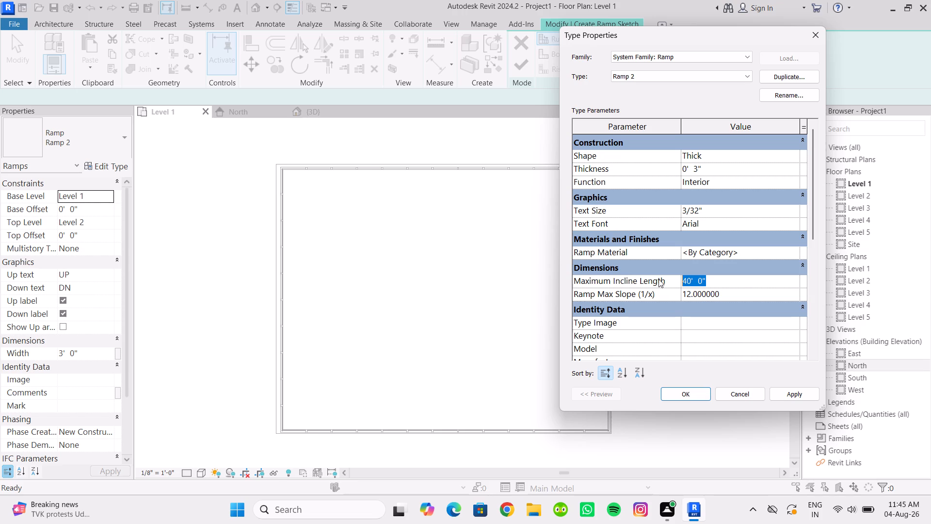
text(30')
drag(732, 295, 673, 295)
key(2)
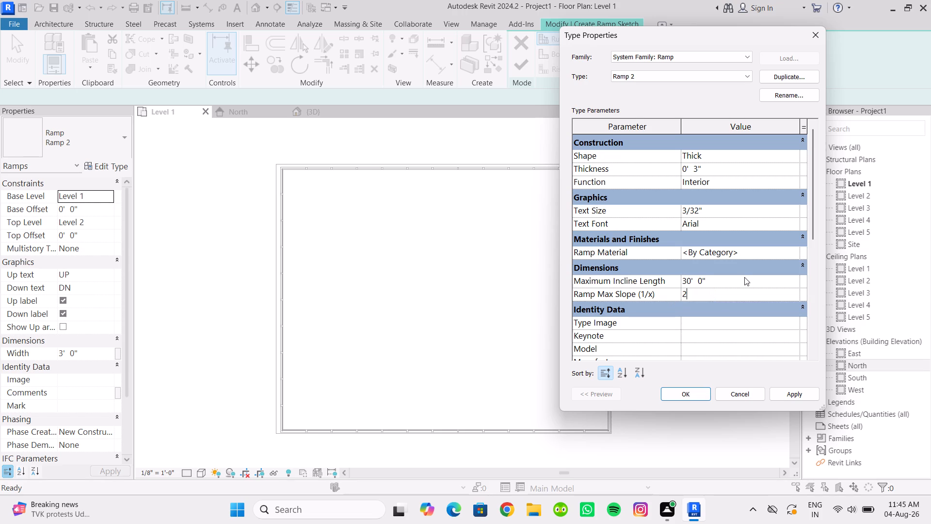
click(801, 392)
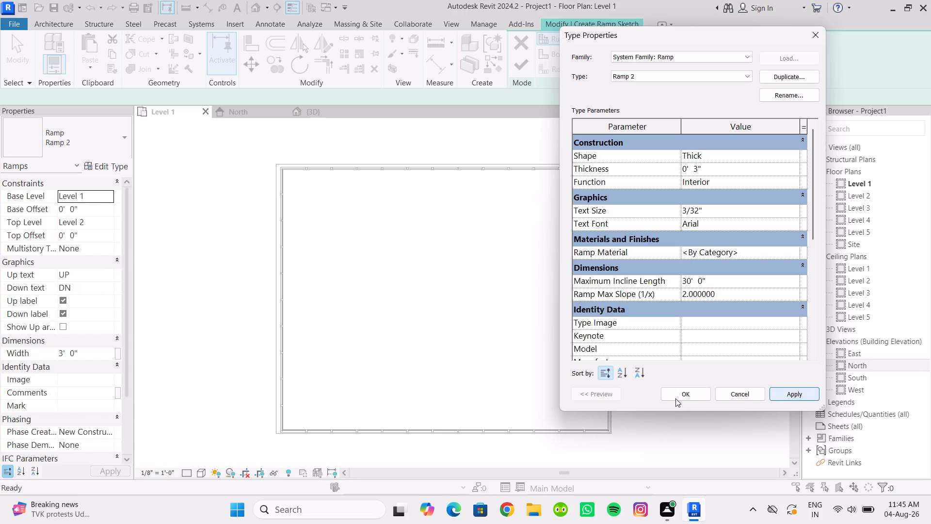
click(676, 398)
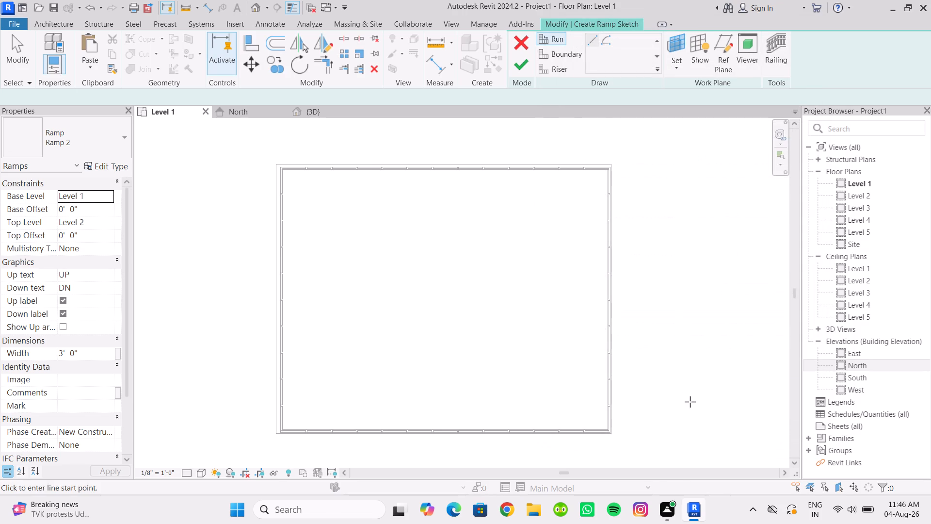
Sketch a U-shaped ramp inside the building's southwest corner with an 11' first run and a parallel return run of about 9', and finish it.
click(298, 414)
click(370, 418)
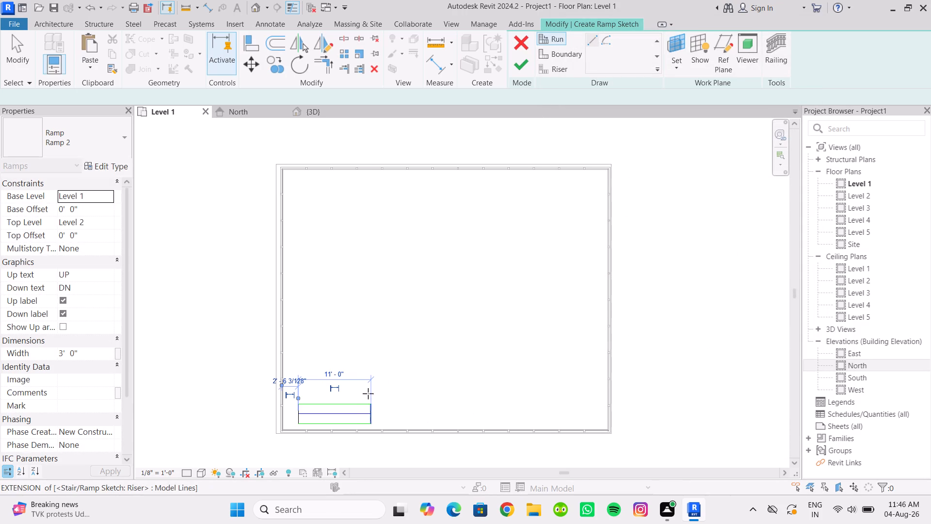
scroll(307, 412, up, 2)
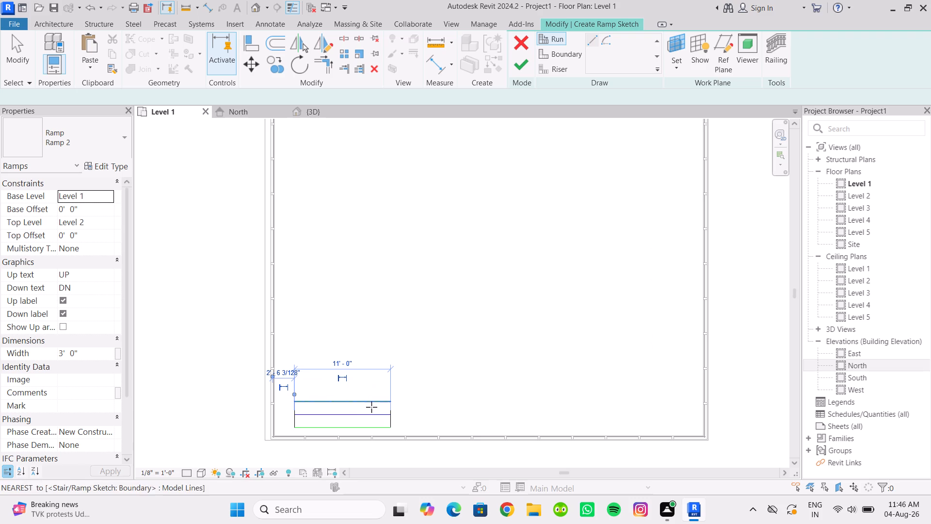
scroll(333, 412, up, 4)
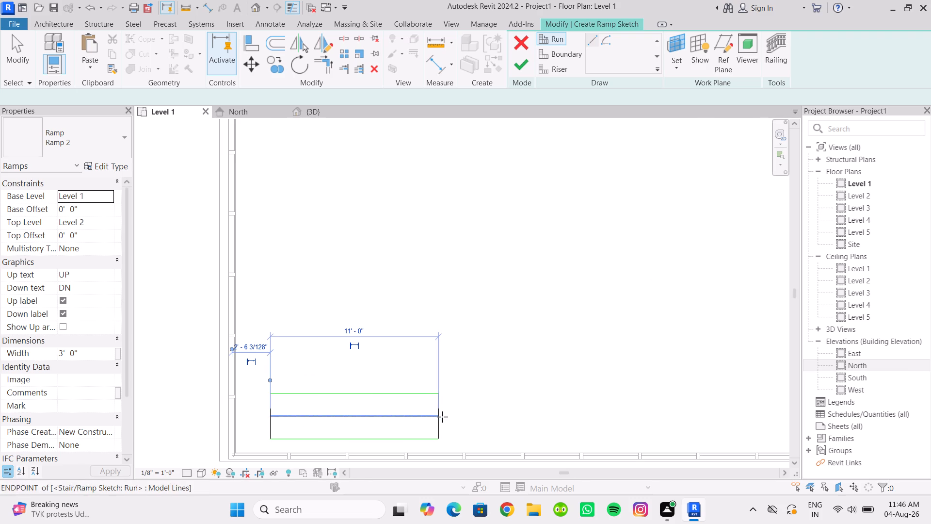
click(439, 394)
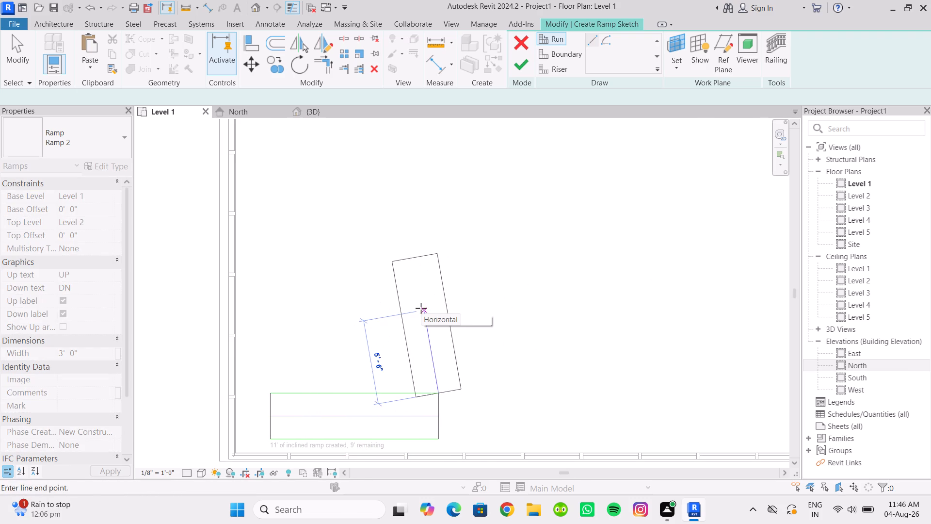
key(Escape)
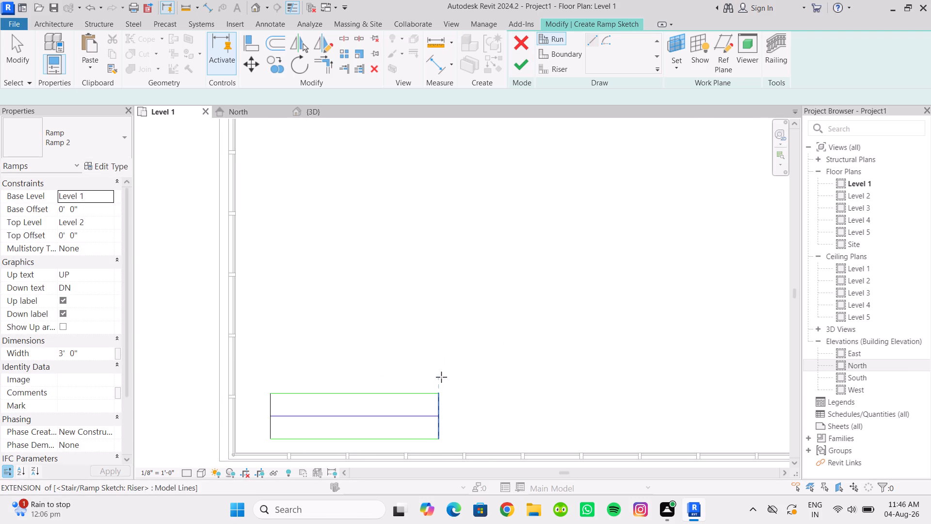
click(439, 336)
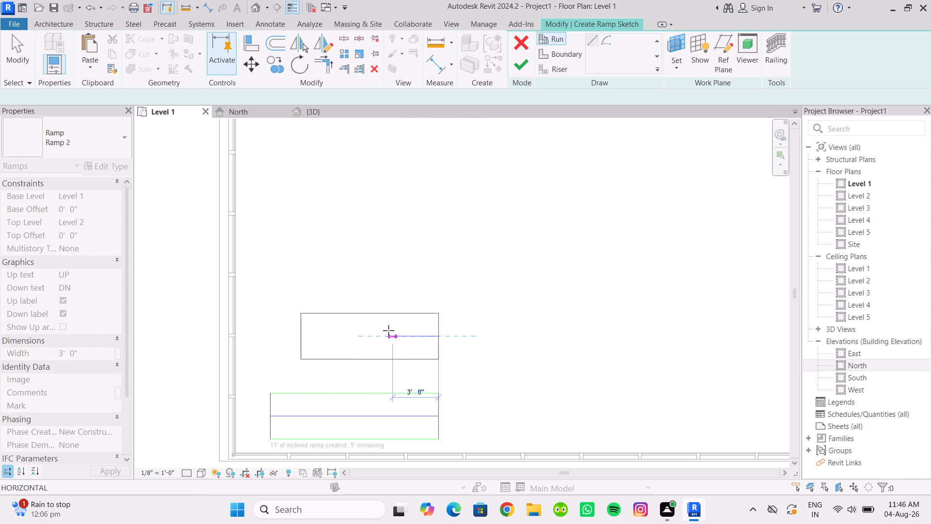
click(279, 336)
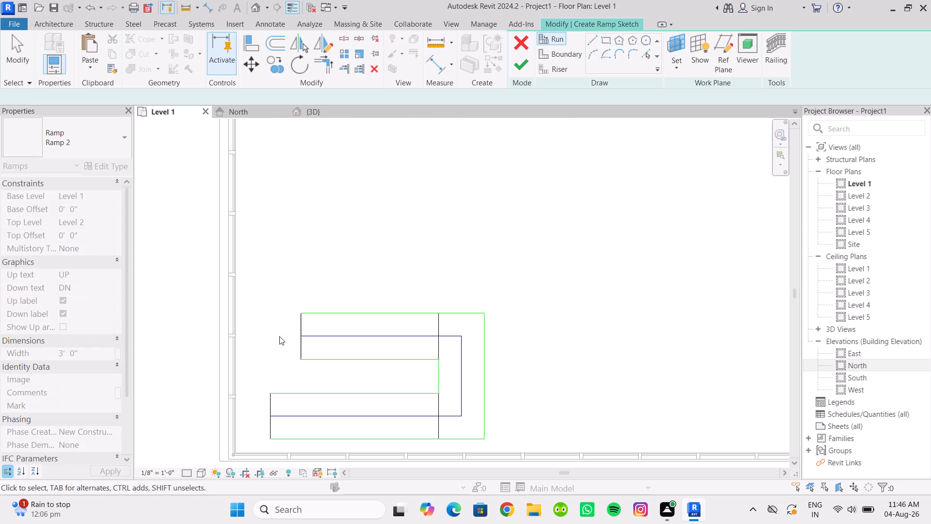
click(514, 69)
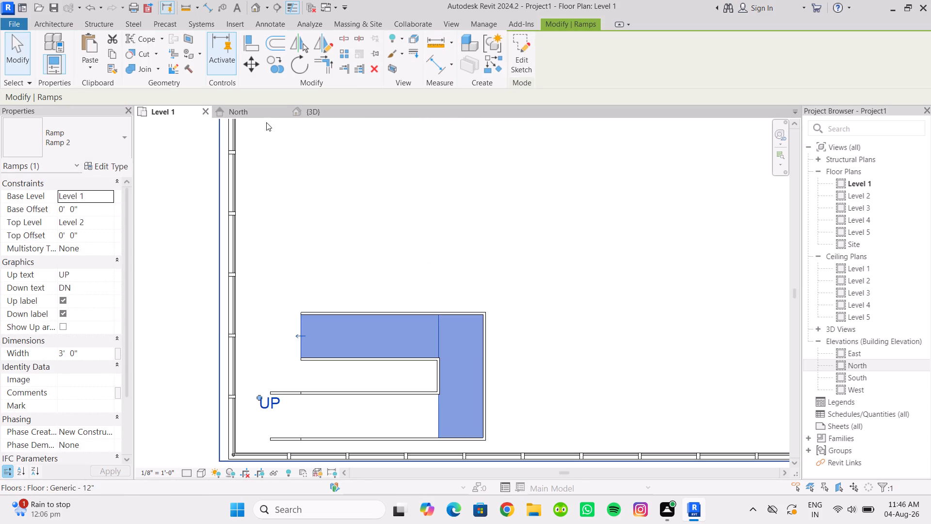
In the North elevation, select the whole building, exclude Ramps with Filter, and temporarily hide all the other elements.
click(241, 112)
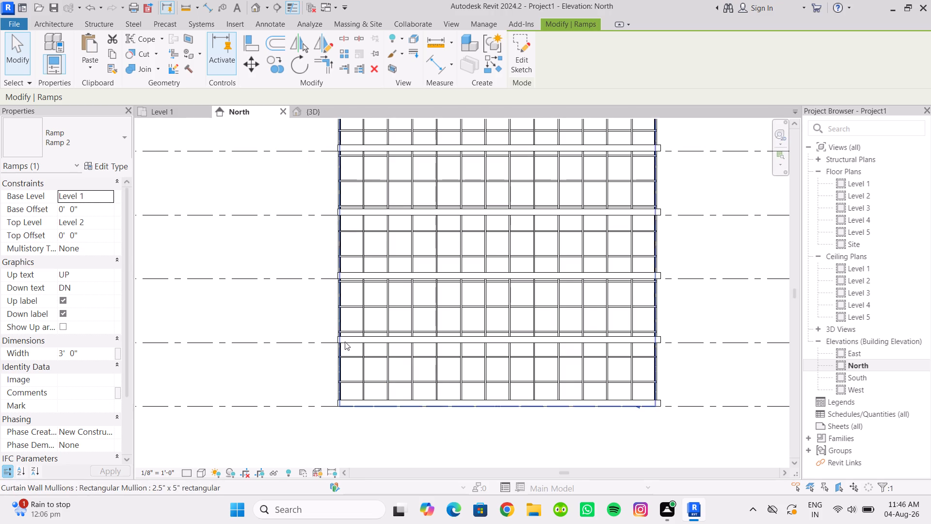
scroll(299, 274, down, 5)
drag(289, 158, 517, 424)
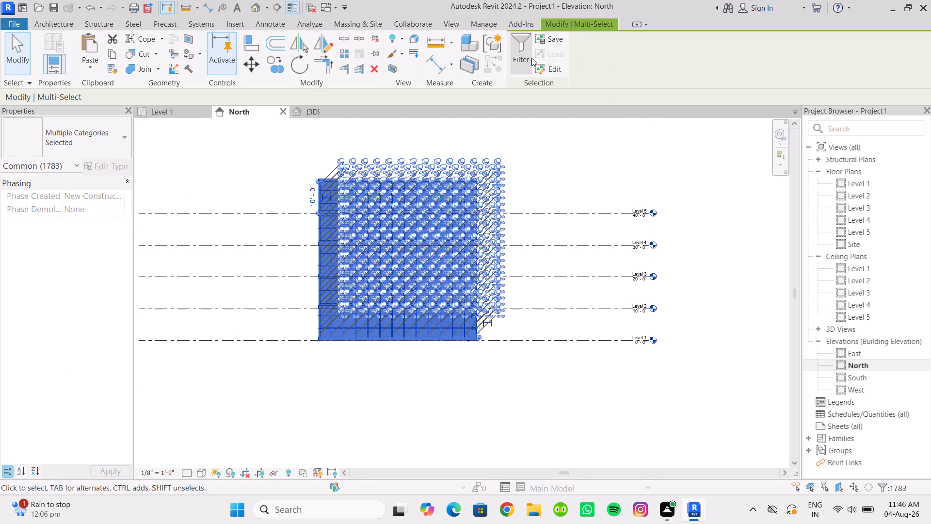
click(531, 58)
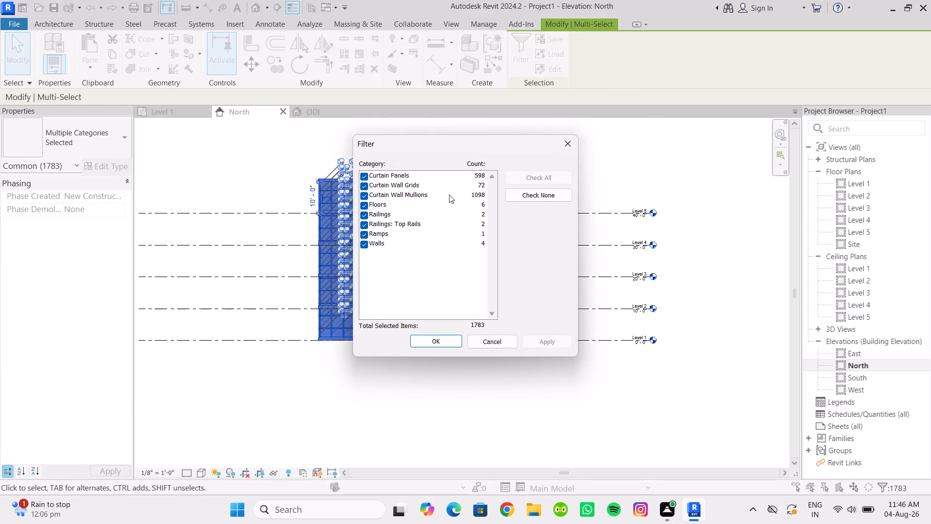
click(531, 195)
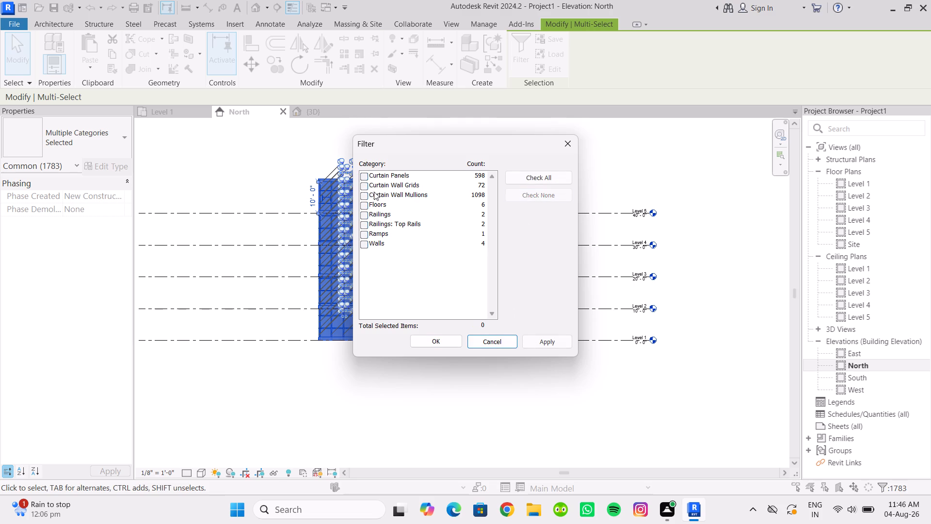
click(360, 174)
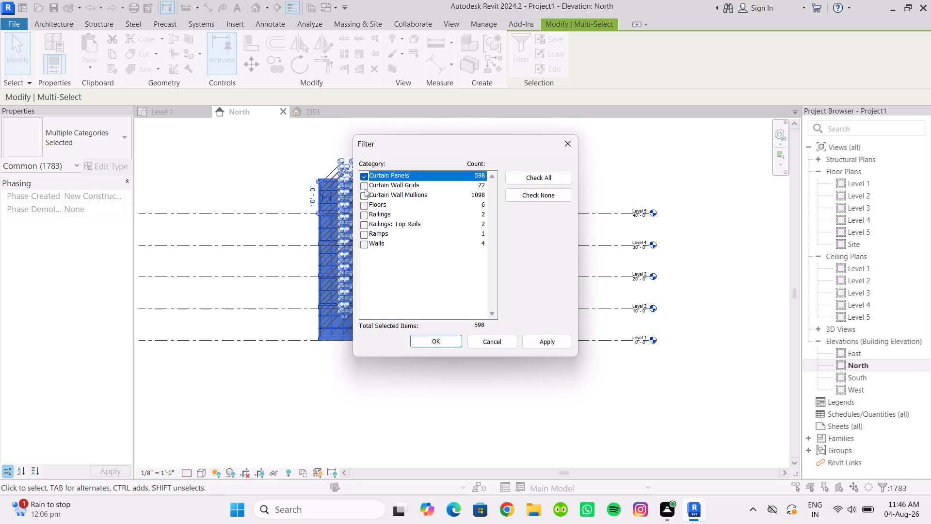
click(365, 188)
click(365, 196)
click(365, 206)
click(365, 213)
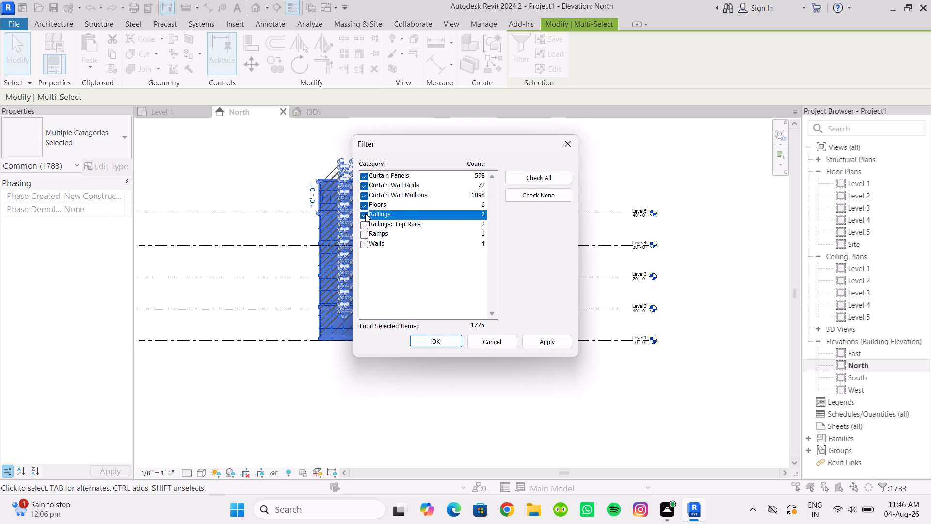
click(364, 223)
click(364, 241)
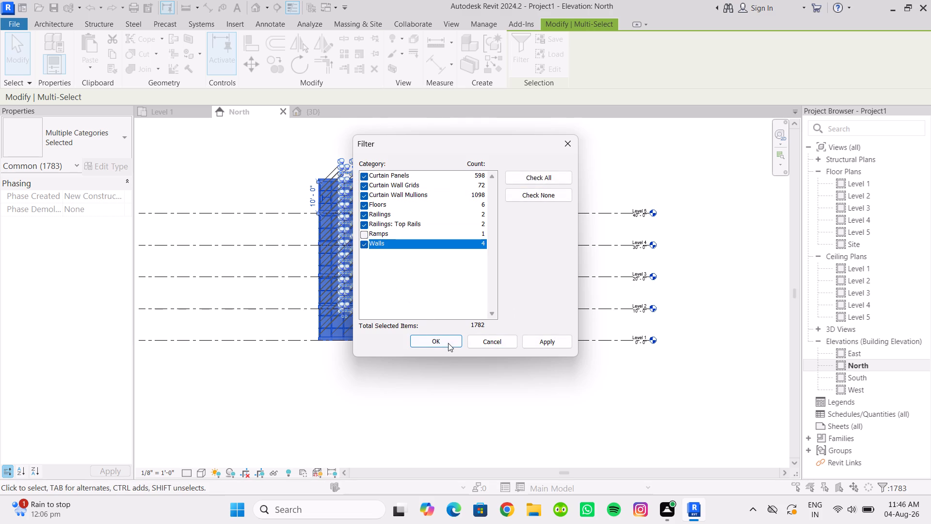
click(448, 343)
text(HH)
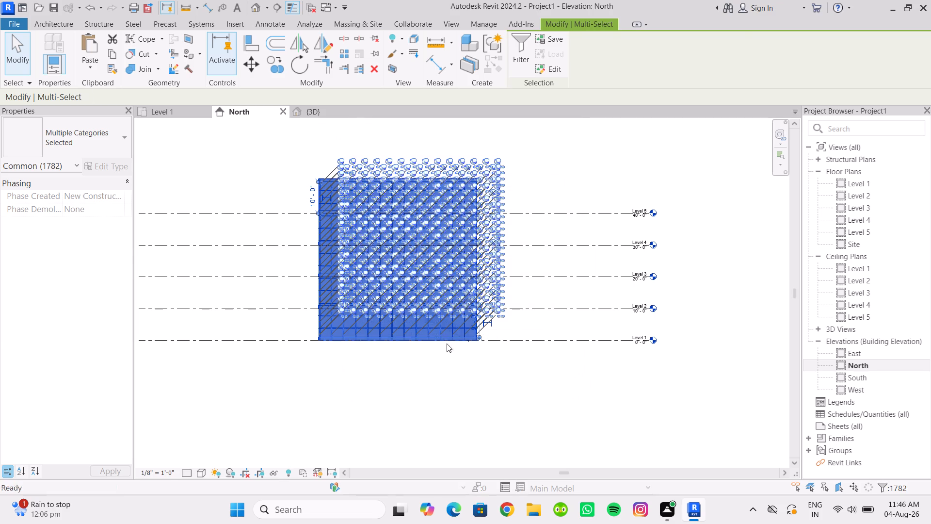
Examine the ramp's two runs and landing between Level 1 and Level 2 in the North elevation.
scroll(442, 308, up, 9)
scroll(524, 334, up, 3)
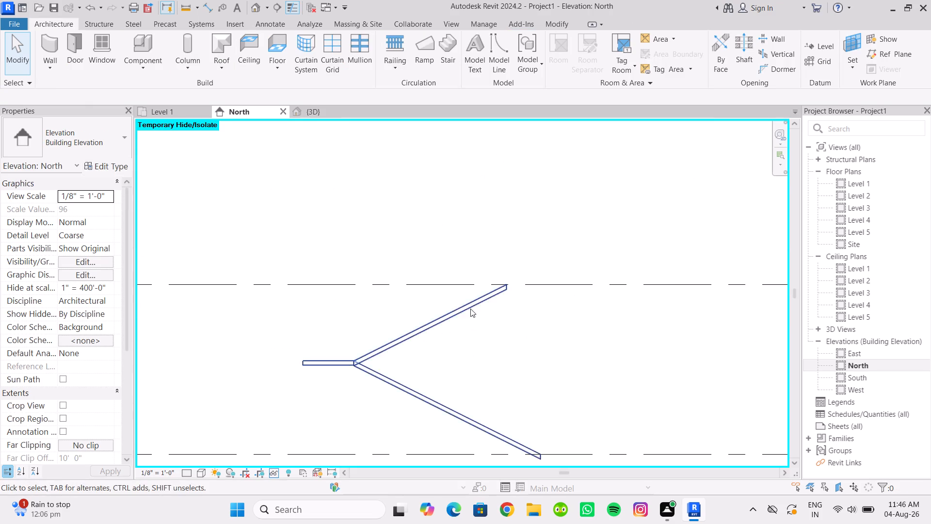
scroll(403, 302, down, 4)
middle_drag(401, 306, 442, 310)
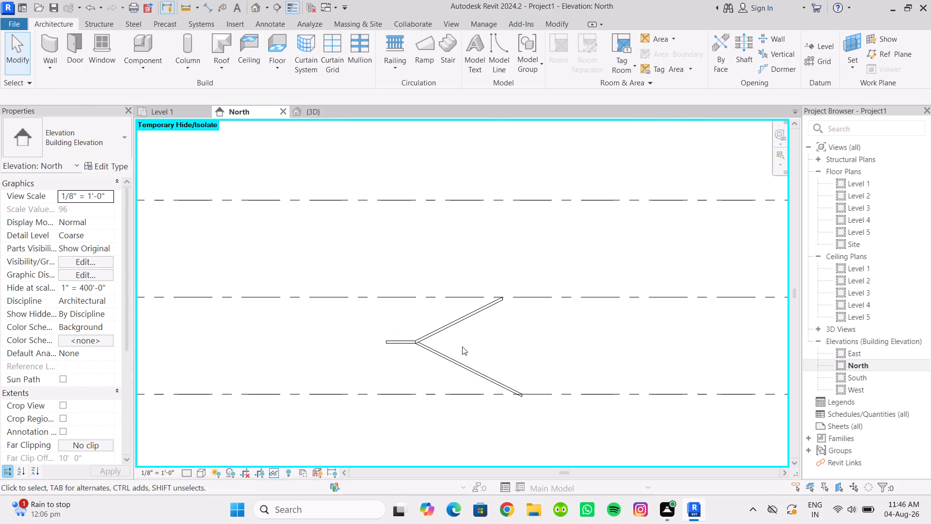
click(465, 363)
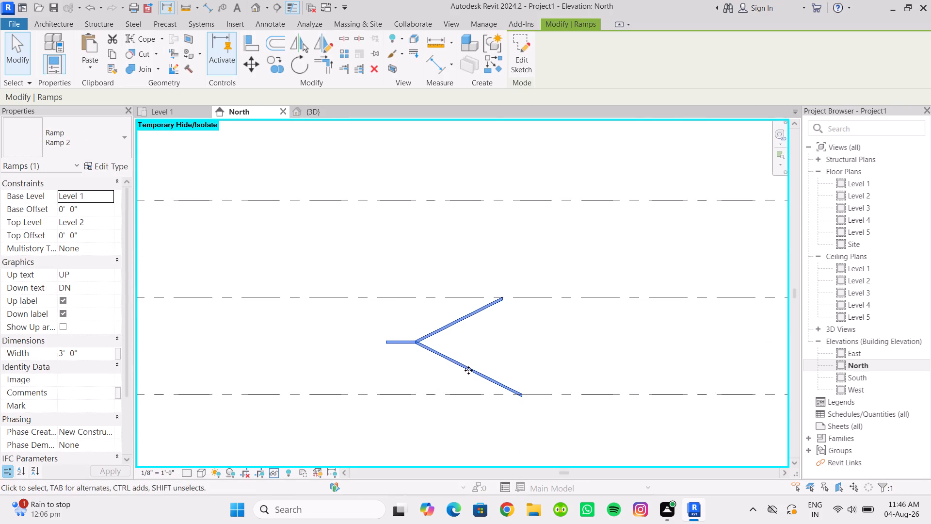
key(Escape)
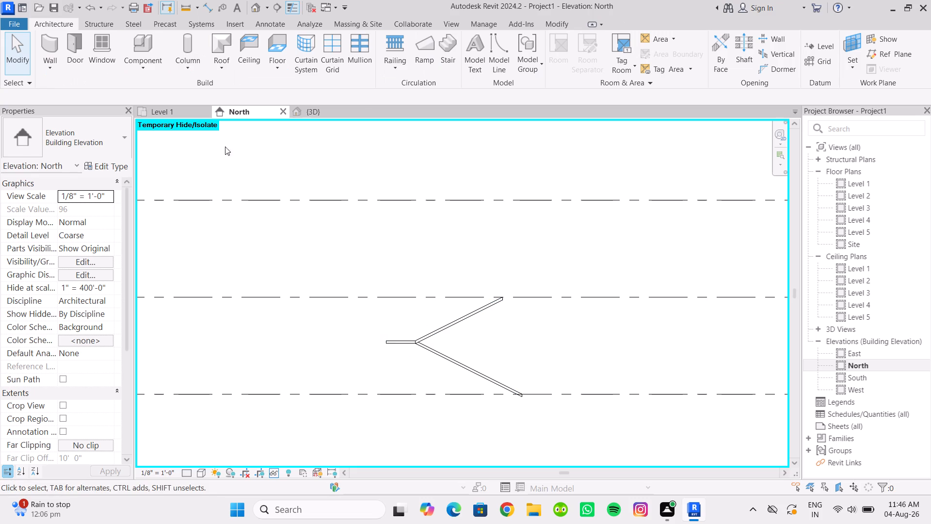
Examine the U-shaped ramp between Level 1 and Level 2 through the curtain walls in the 3D view.
click(316, 115)
scroll(497, 353, up, 4)
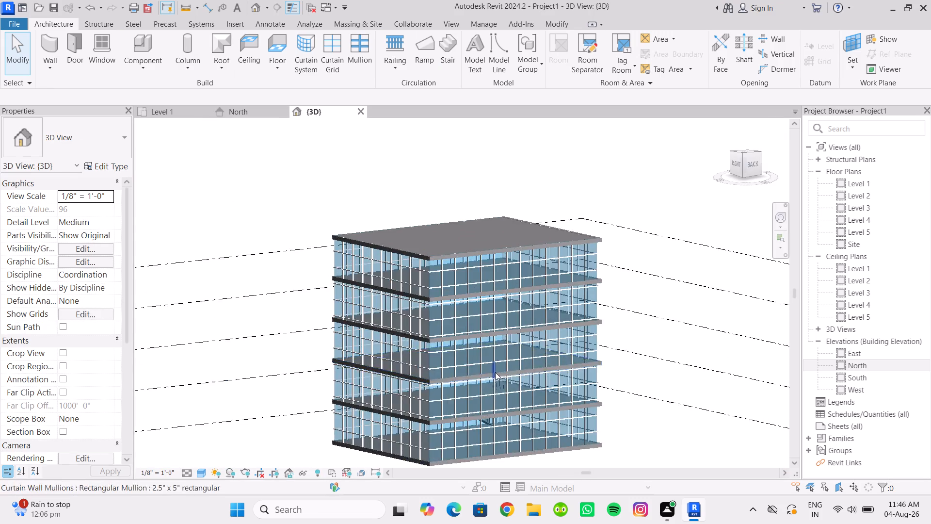
scroll(501, 383, up, 3)
scroll(524, 376, down, 3)
middle_drag(524, 374, 380, 326)
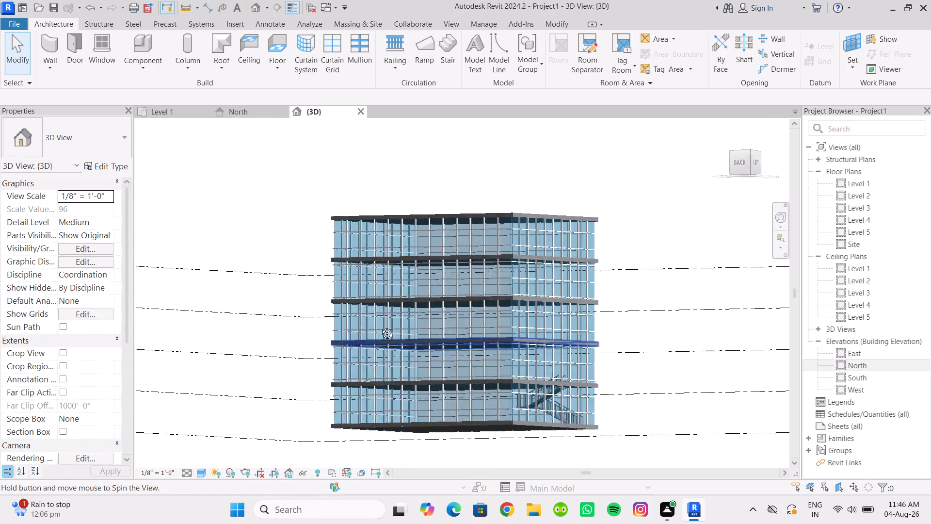
middle_drag(380, 326, 317, 326)
shift+middle_drag(582, 351, 369, 336)
scroll(673, 378, up, 4)
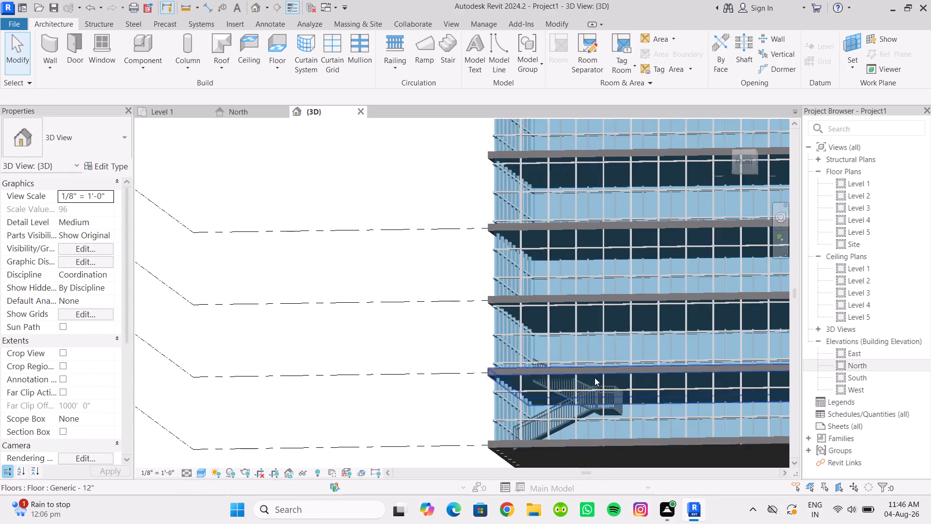
middle_drag(607, 381, 511, 288)
scroll(494, 290, down, 1)
scroll(473, 285, up, 4)
middle_drag(472, 286, 492, 344)
In the Level 1 plan, copy the U-shaped ramp and paste it aligned to Levels 2, 3, 4 and 5.
click(161, 112)
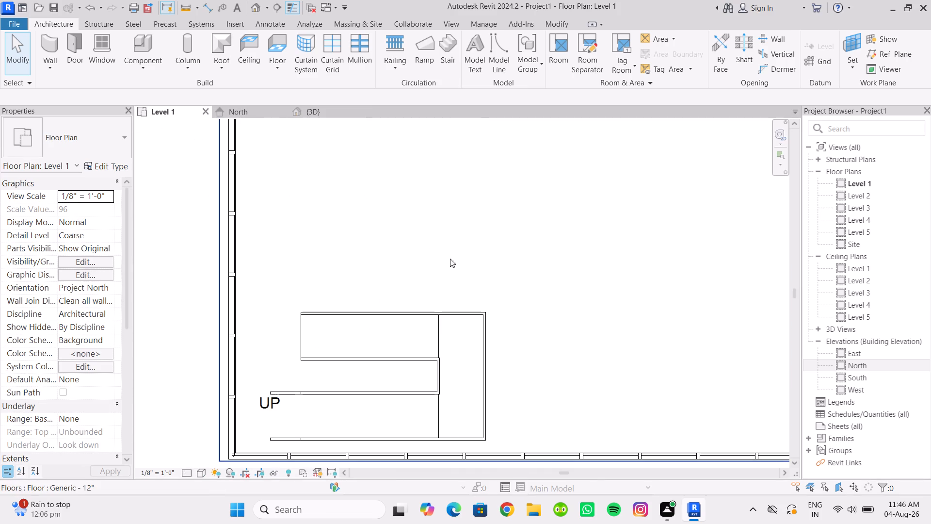
middle_drag(452, 316, 480, 273)
drag(272, 237, 355, 308)
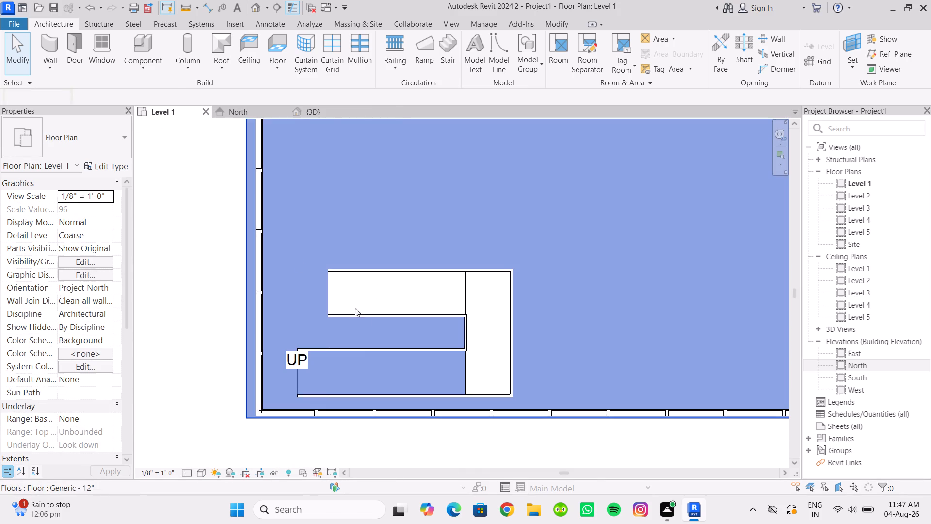
drag(355, 308, 470, 345)
key(Escape)
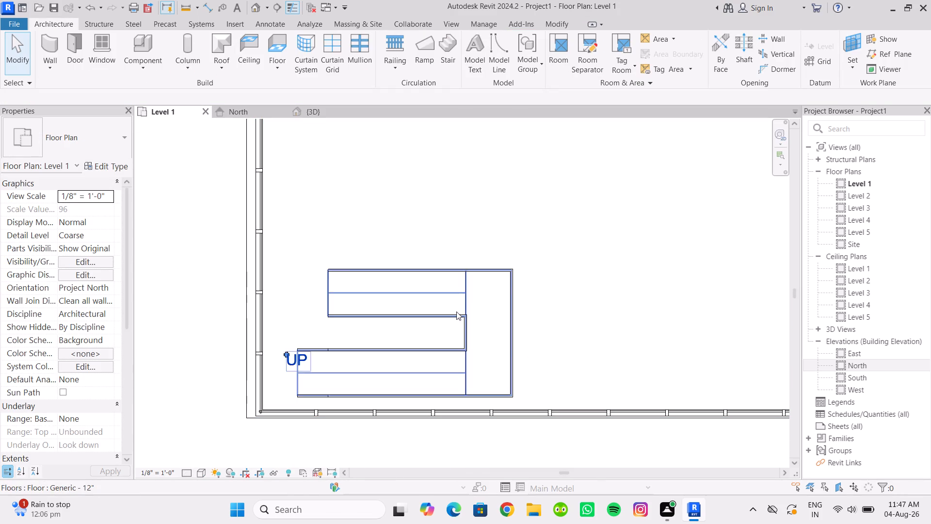
key(Escape)
drag(225, 218, 402, 307)
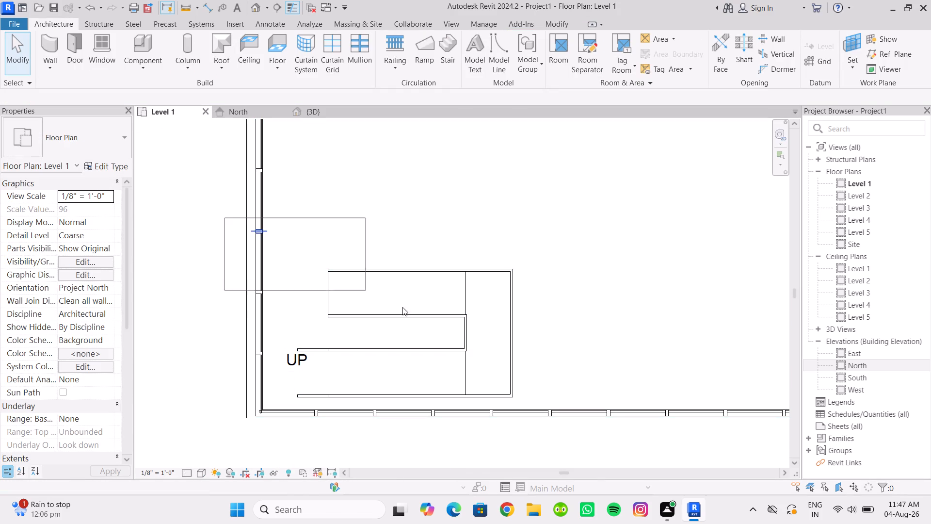
drag(402, 307, 478, 346)
key(Escape)
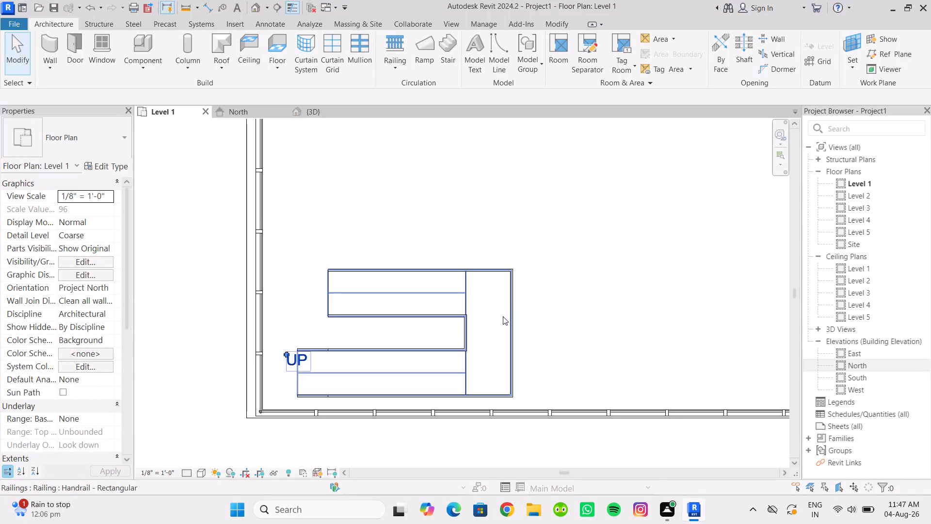
click(481, 321)
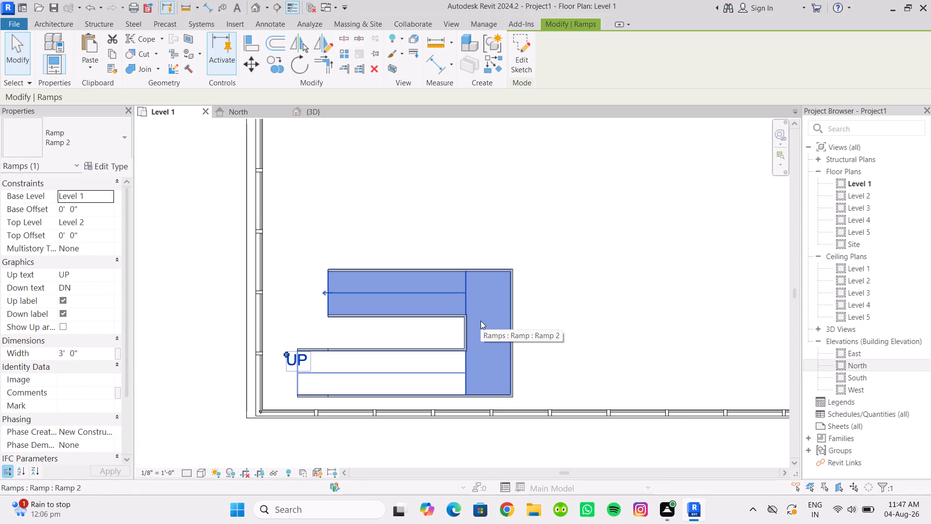
click(115, 54)
click(91, 61)
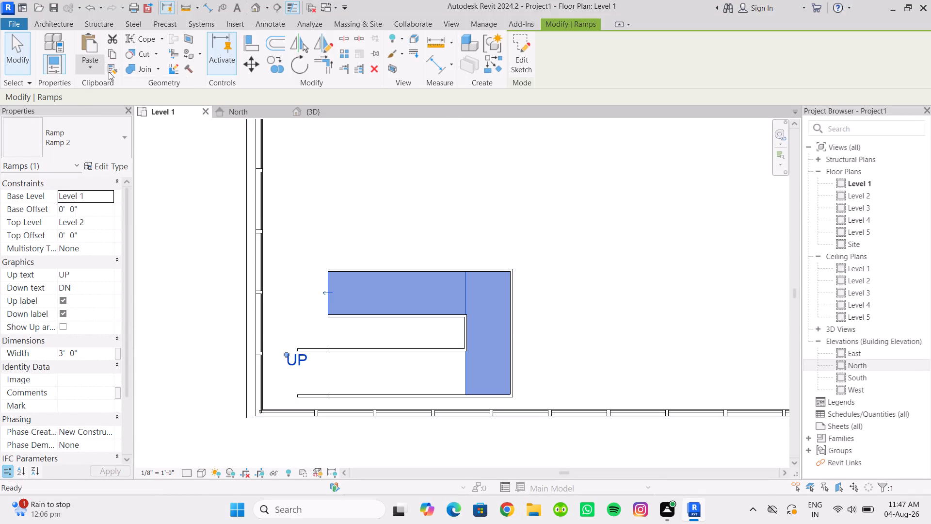
click(139, 113)
click(421, 183)
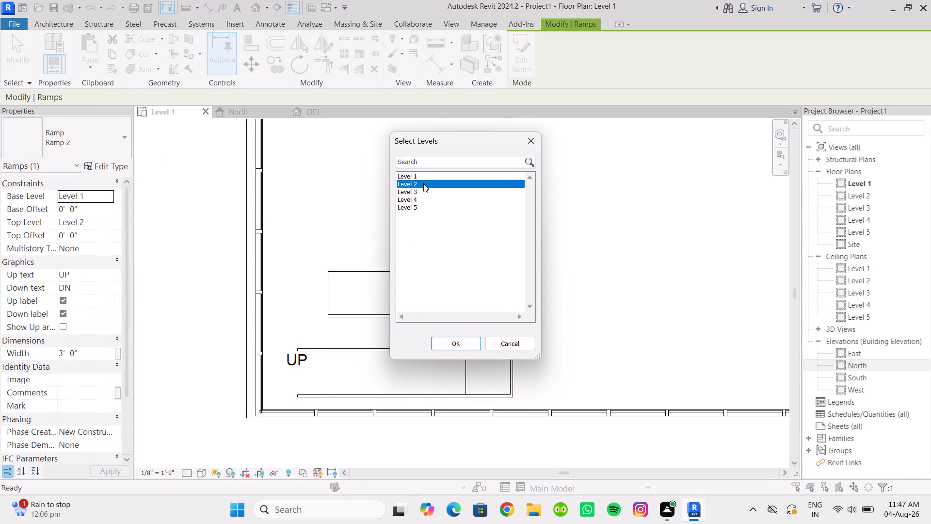
drag(425, 183, 427, 228)
click(460, 341)
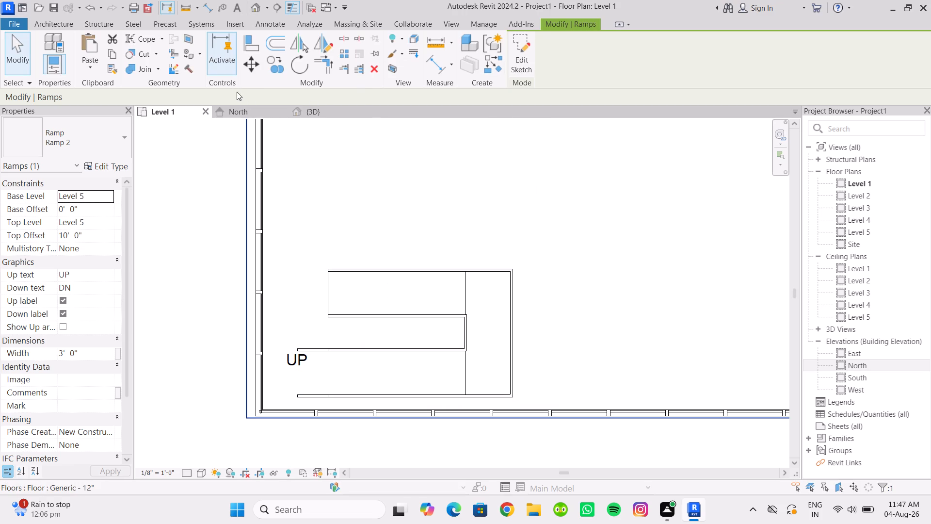
Examine the stacked ramp copies on every storey and where they meet the floor slabs in the 3D view.
click(305, 113)
scroll(535, 245, down, 3)
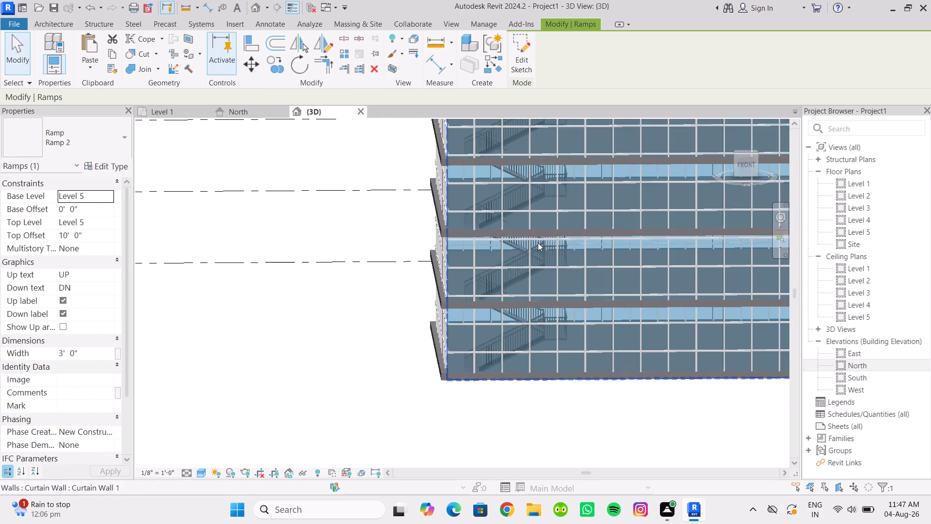
scroll(538, 250, down, 2)
middle_drag(534, 249, 621, 274)
scroll(516, 281, up, 2)
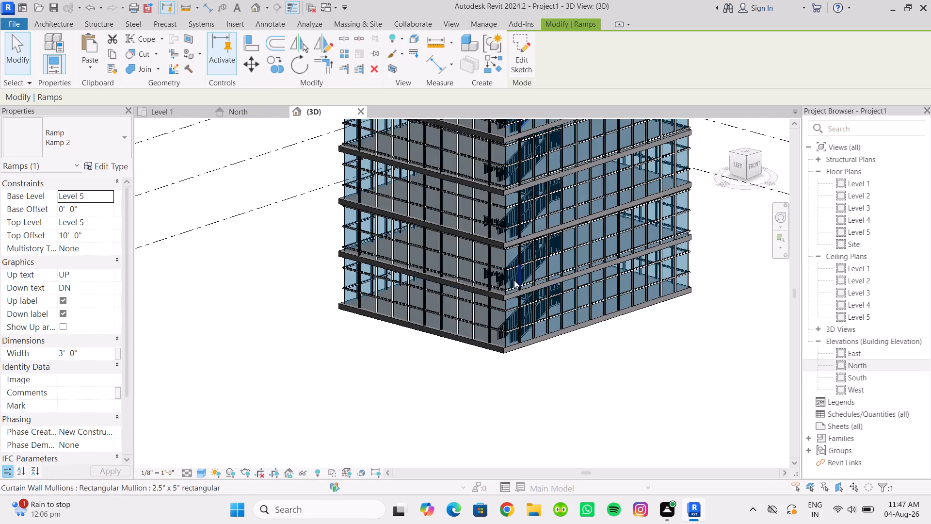
scroll(514, 280, up, 8)
shift+middle_drag(501, 303, 452, 365)
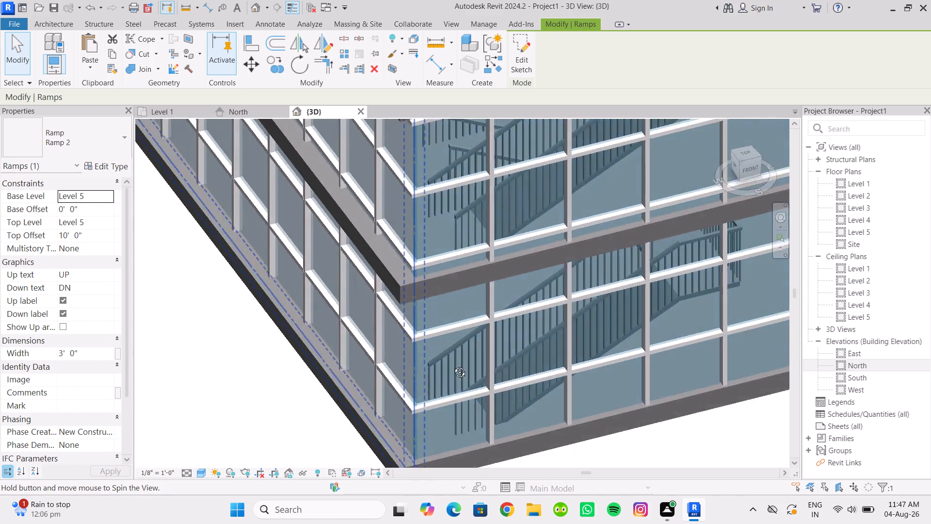
shift+middle_drag(452, 365, 374, 196)
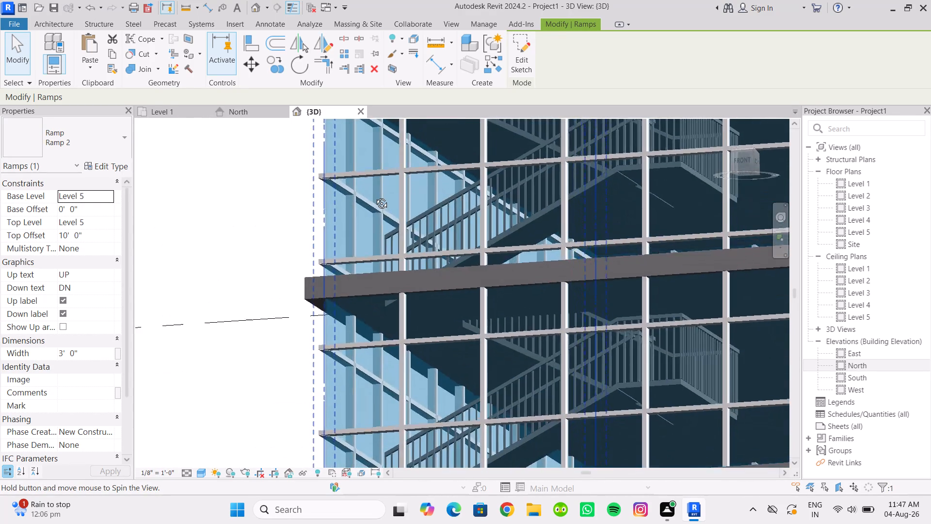
shift+middle_drag(374, 196, 642, 263)
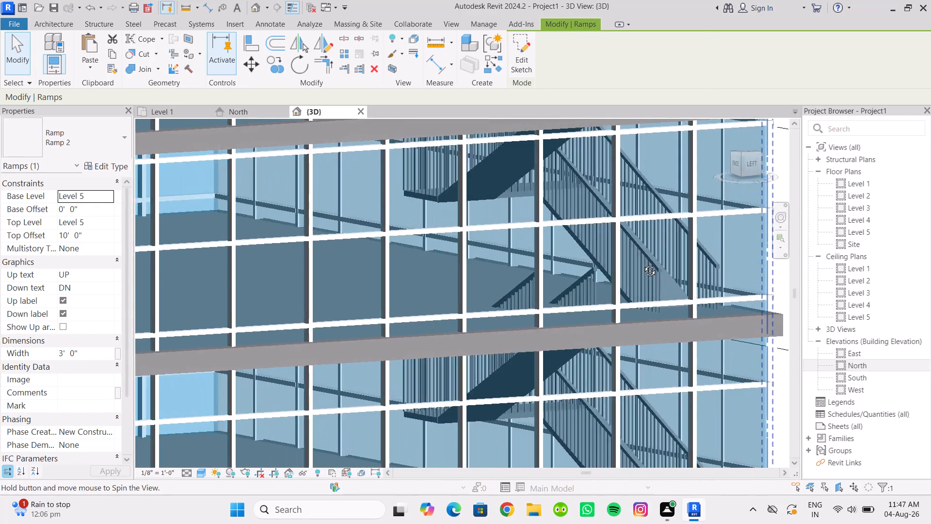
shift+middle_drag(642, 263, 373, 258)
scroll(546, 229, down, 10)
shift+middle_drag(552, 227, 566, 263)
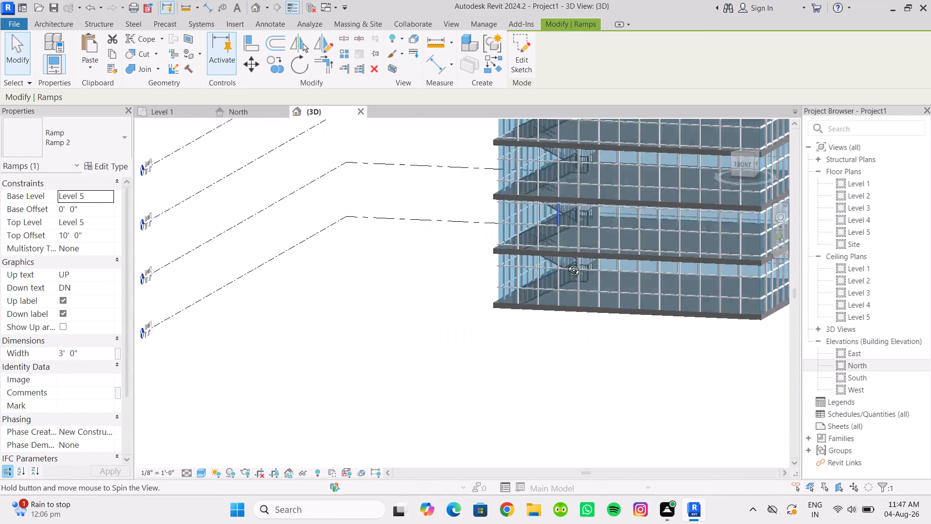
shift+middle_drag(566, 263, 610, 345)
scroll(554, 132, up, 6)
scroll(510, 178, up, 11)
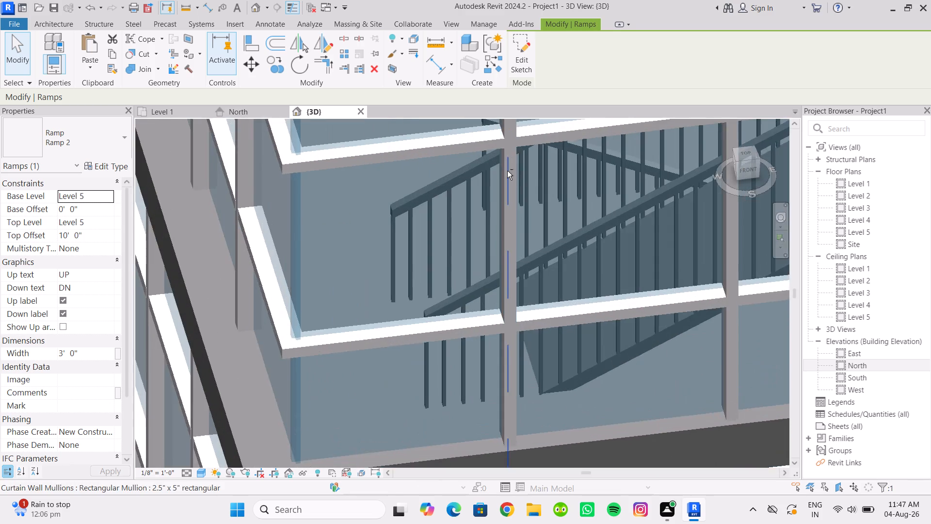
shift+middle_drag(507, 171, 655, 126)
scroll(646, 116, up, 1)
scroll(641, 118, down, 8)
scroll(634, 232, up, 4)
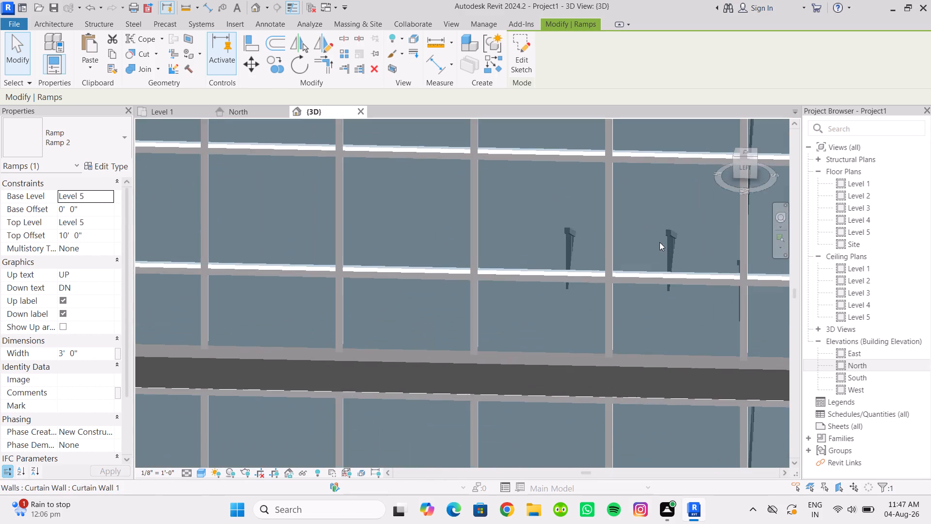
scroll(636, 237, down, 4)
shift+middle_drag(626, 232, 462, 205)
scroll(446, 217, down, 4)
middle_drag(477, 228, 419, 180)
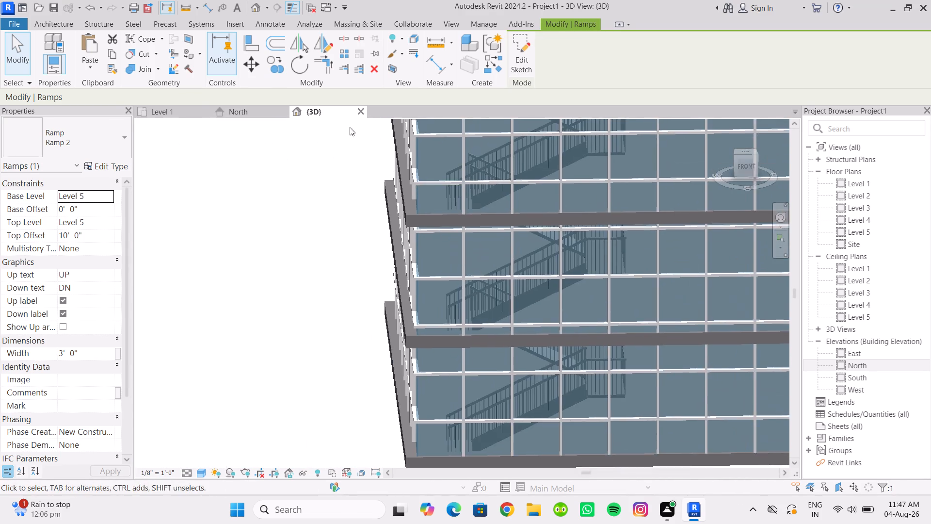
In the Level 1 plan, create a rectangular shaft opening of about 16' by 11'-6" around the U-shaped ramp and finish its sketch.
click(172, 113)
scroll(401, 234, down, 4)
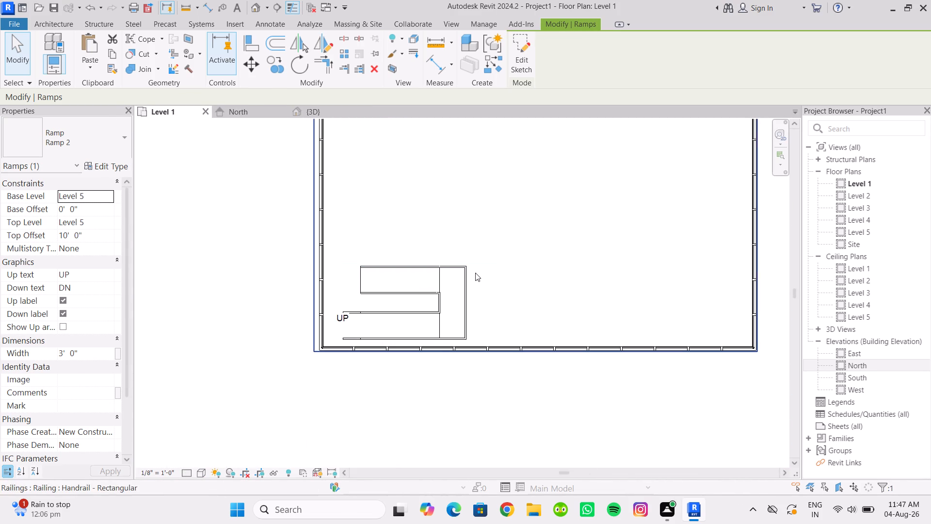
click(310, 296)
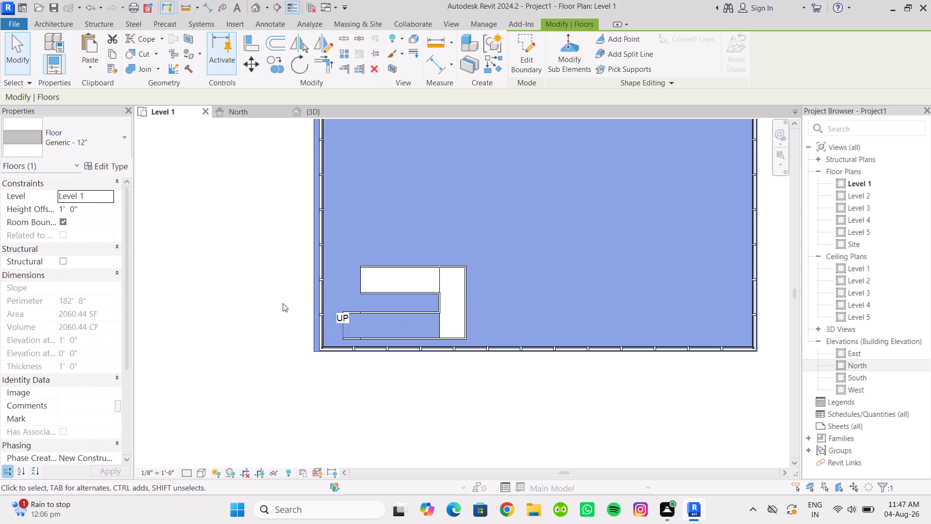
click(283, 303)
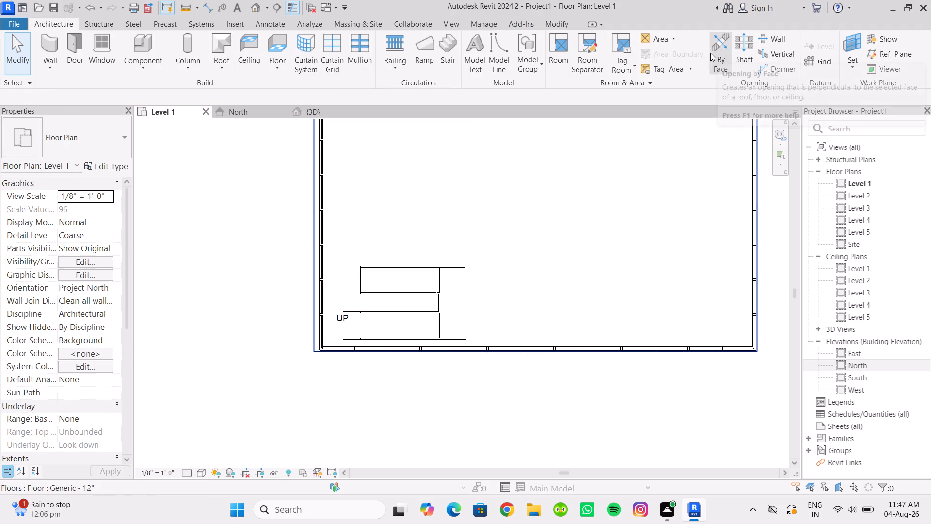
click(740, 49)
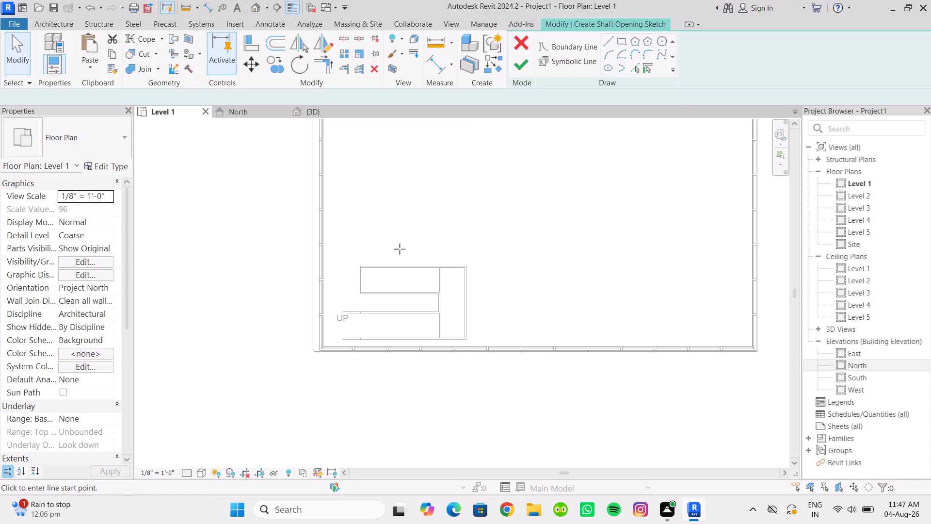
click(622, 39)
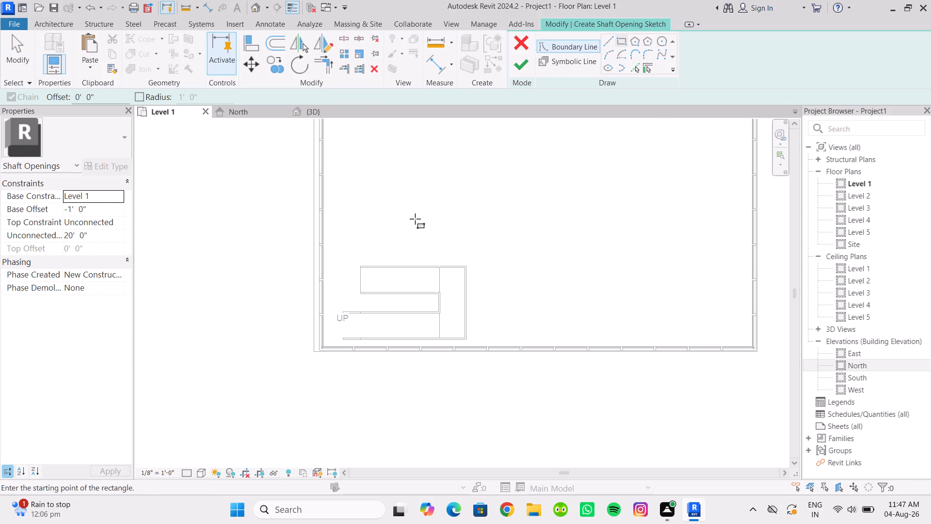
scroll(414, 219, up, 1)
middle_drag(409, 221, 378, 187)
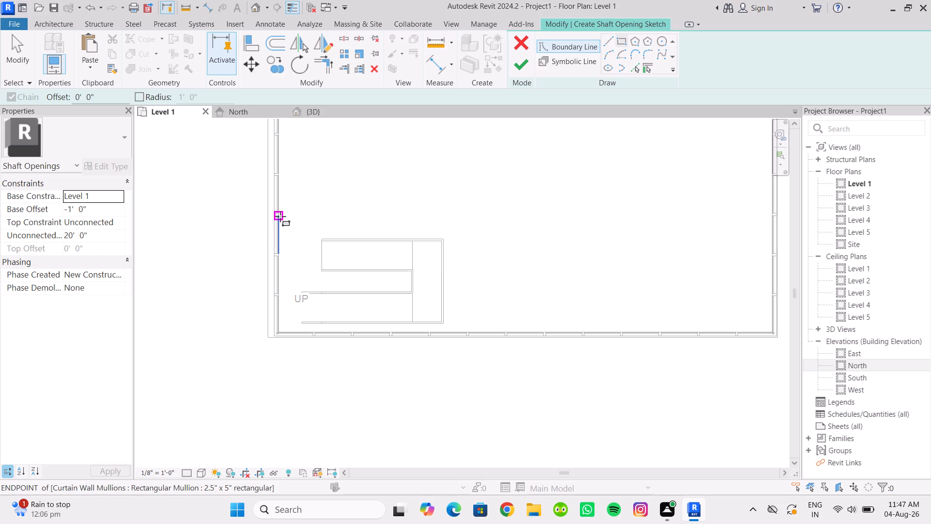
scroll(281, 216, up, 4)
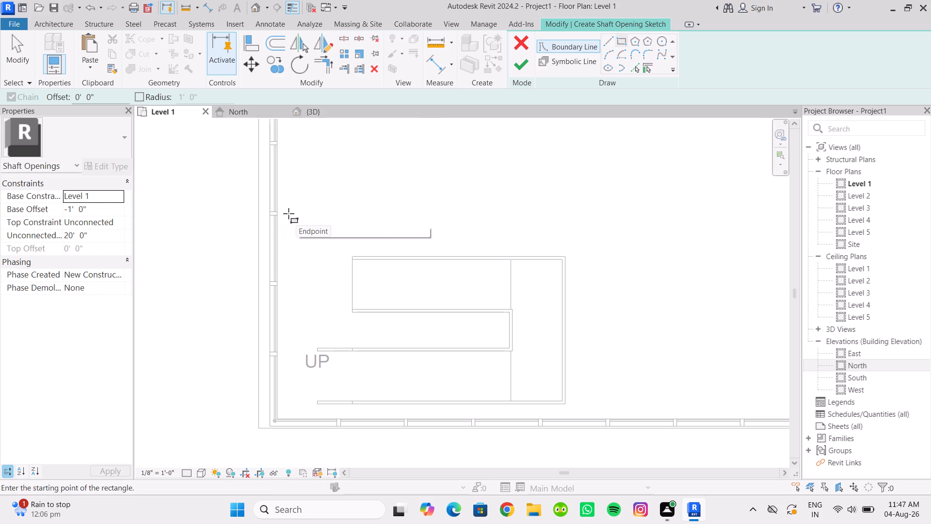
drag(289, 213, 605, 403)
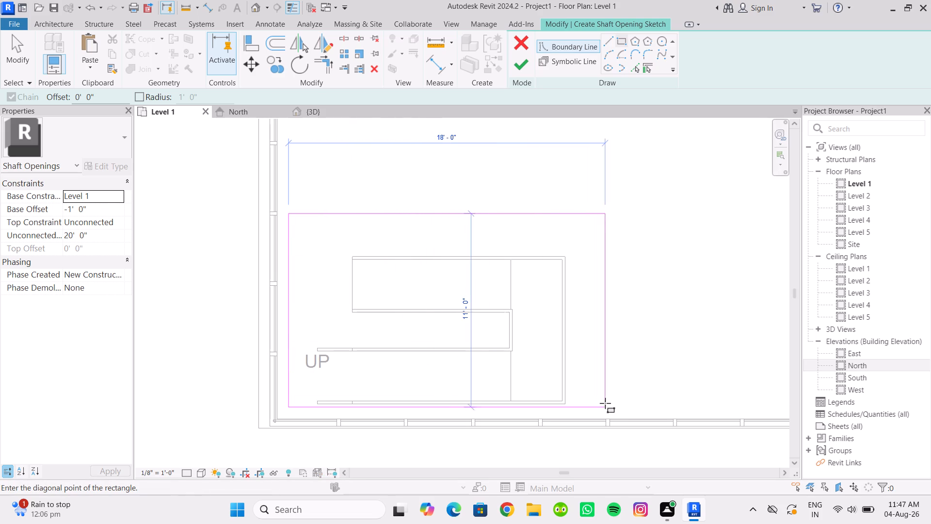
drag(605, 403, 585, 419)
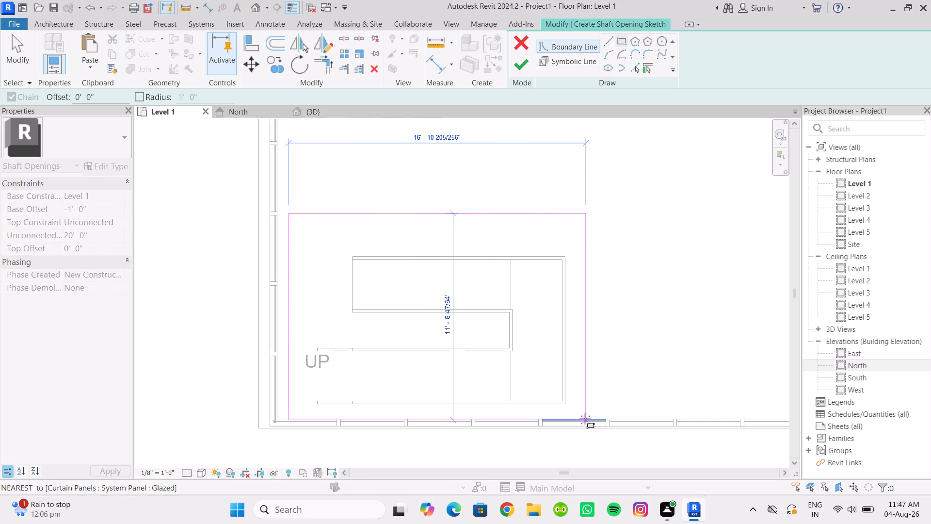
drag(585, 419, 585, 411)
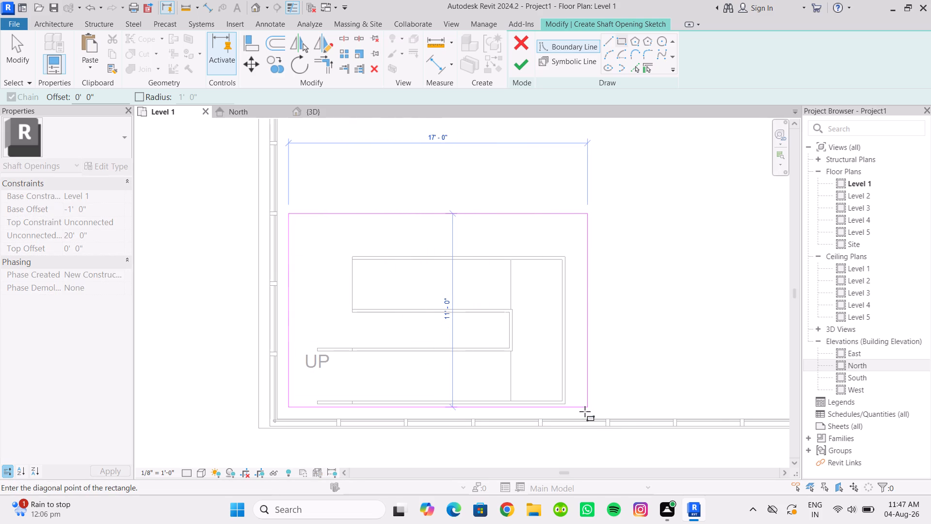
drag(585, 411, 585, 413)
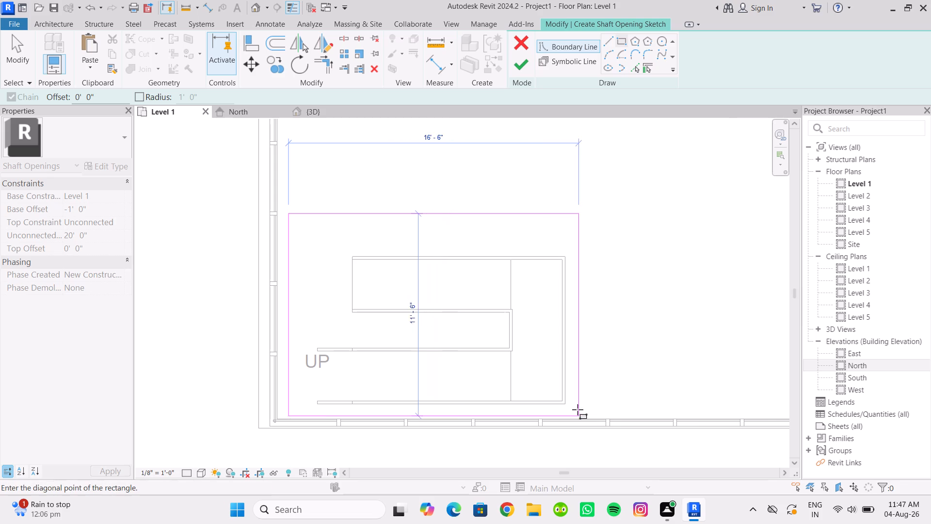
scroll(577, 409, up, 9)
middle_drag(579, 404, 665, 338)
scroll(635, 360, up, 2)
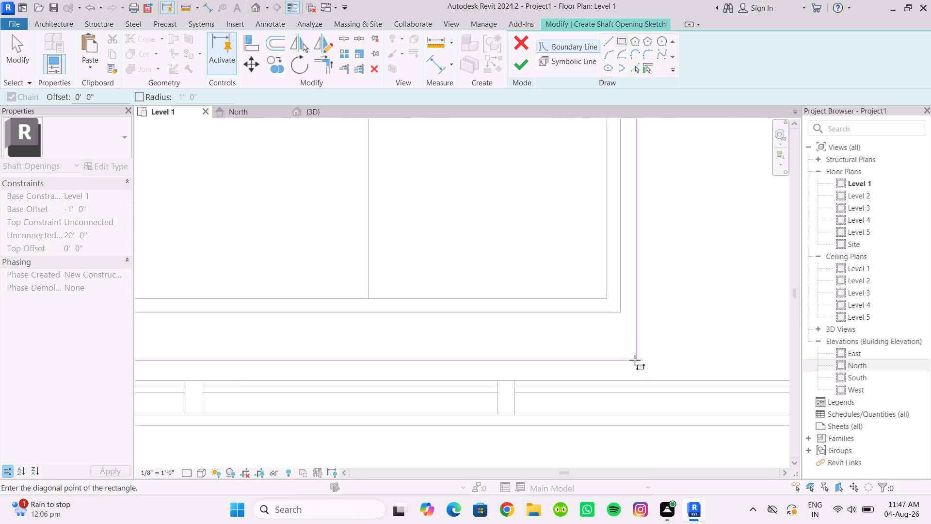
click(649, 370)
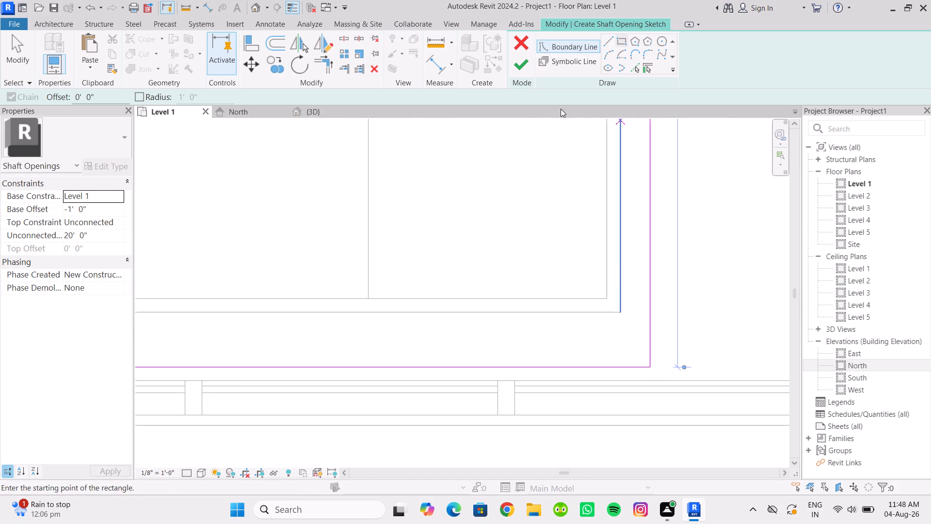
click(519, 68)
key(Escape)
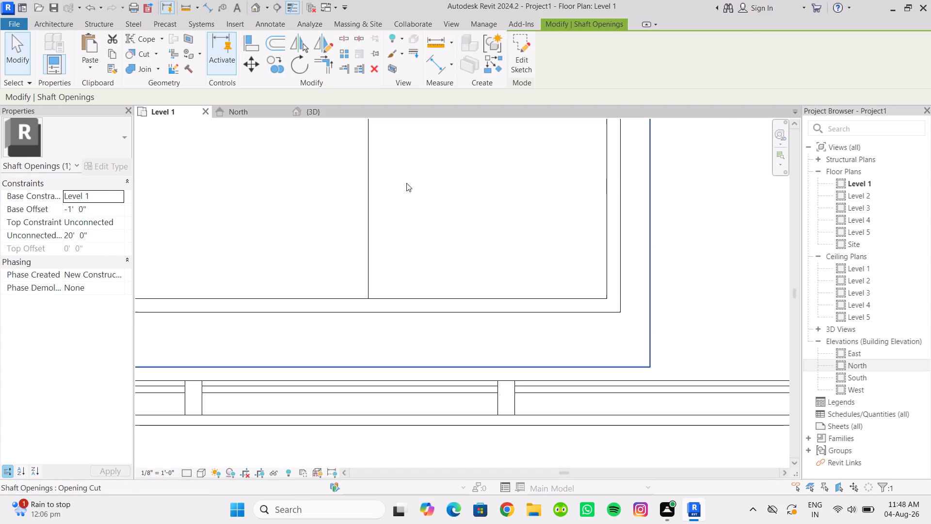
In the 3D view, select all floor slabs of the Generic - 12" type except the Level 1 slab and delete them.
click(307, 111)
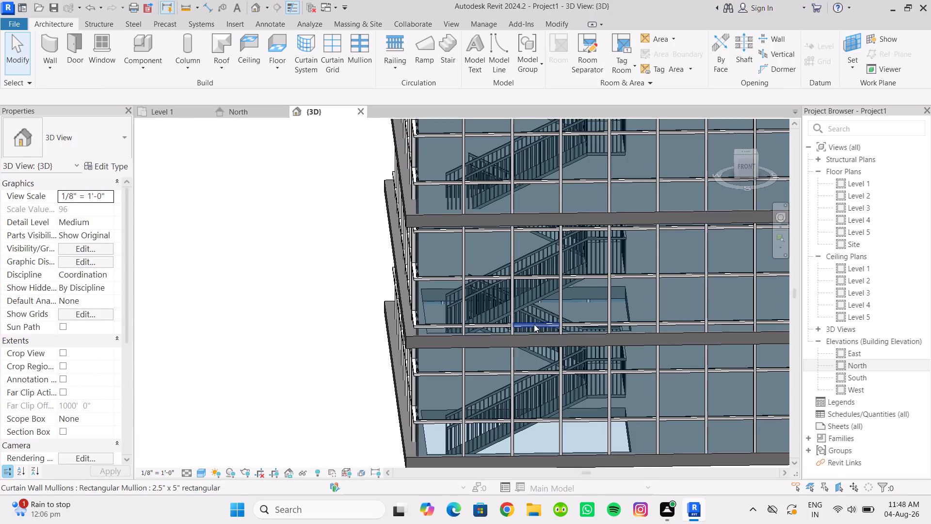
scroll(534, 324, down, 2)
scroll(558, 397, up, 2)
middle_drag(493, 293, 410, 205)
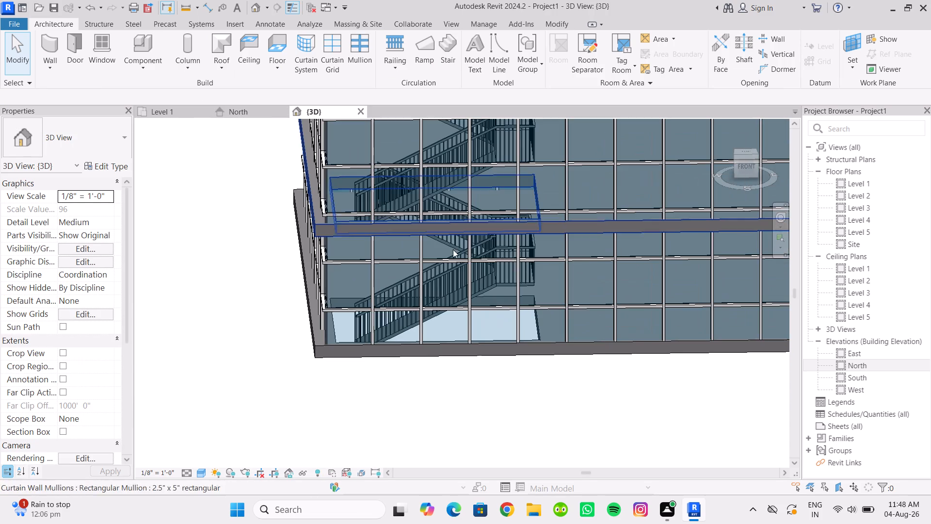
key(Escape)
scroll(451, 338, down, 2)
middle_drag(449, 344, 436, 350)
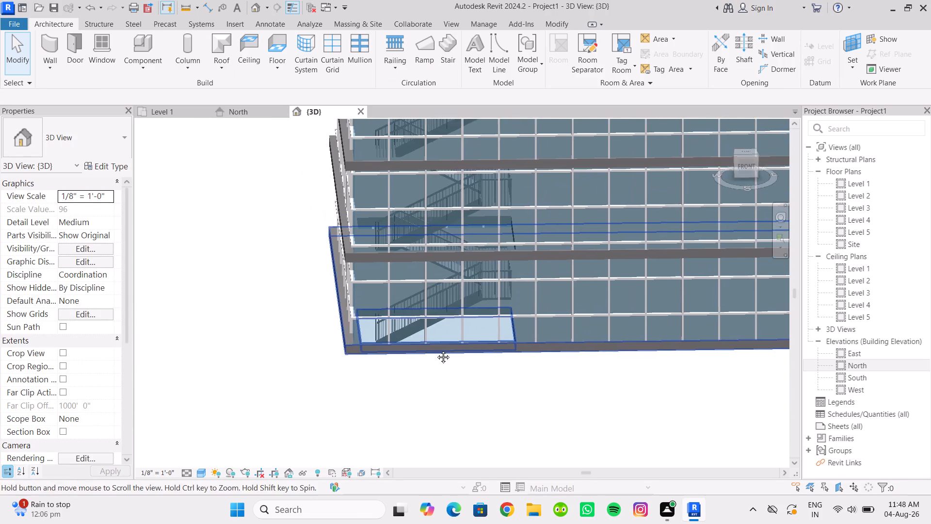
middle_drag(436, 350, 422, 359)
scroll(358, 356, up, 3)
click(297, 367)
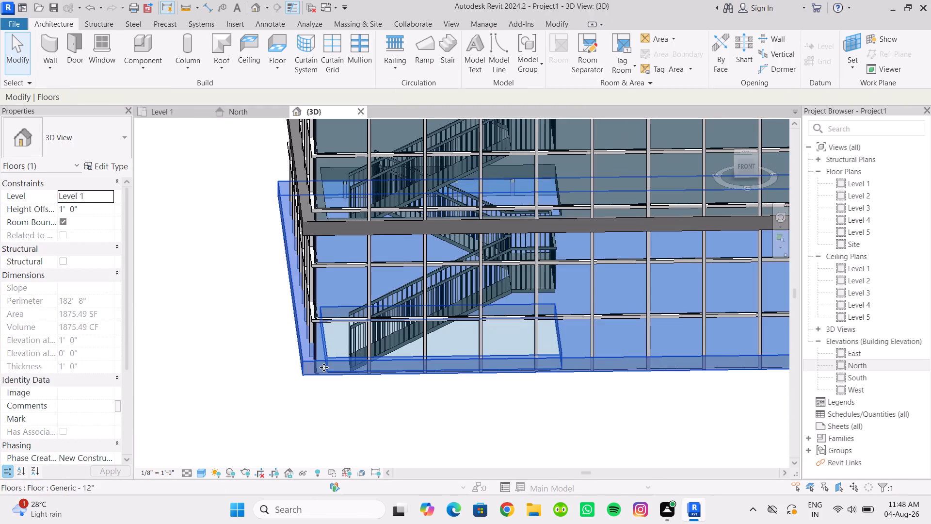
scroll(394, 371, down, 6)
text(SA)
scroll(376, 383, up, 7)
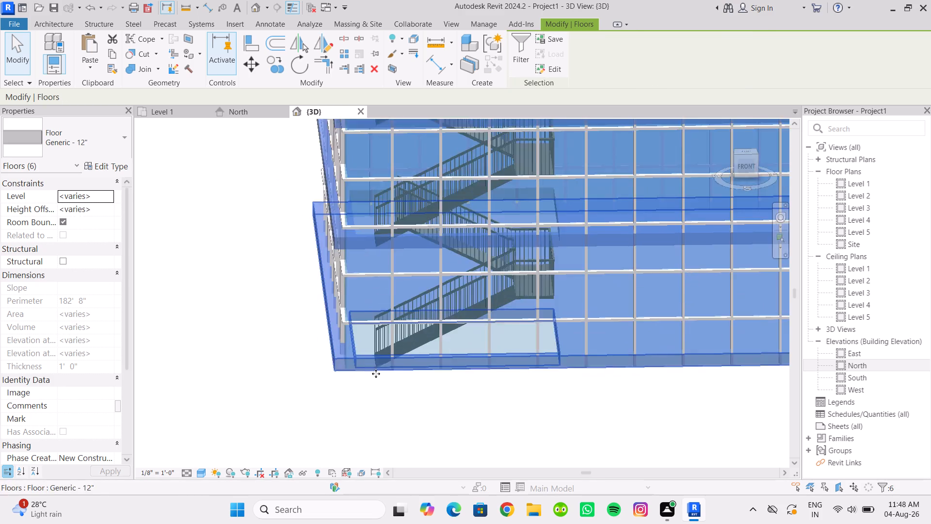
scroll(376, 374, up, 3)
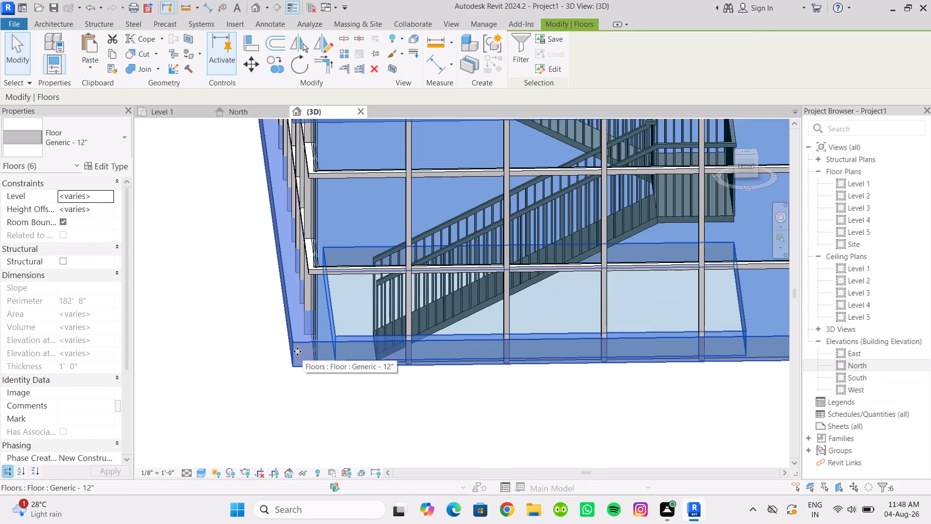
shift+click(297, 351)
scroll(362, 375, down, 9)
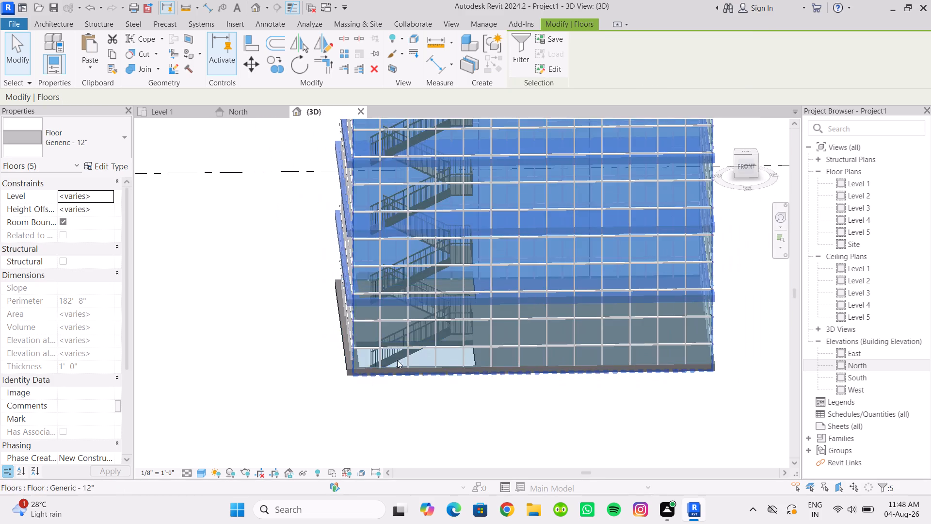
key(Delete)
Copy the Level 1 floor slab and paste it aligned to Level 2.
scroll(365, 345, up, 5)
scroll(392, 407, up, 3)
scroll(300, 396, up, 5)
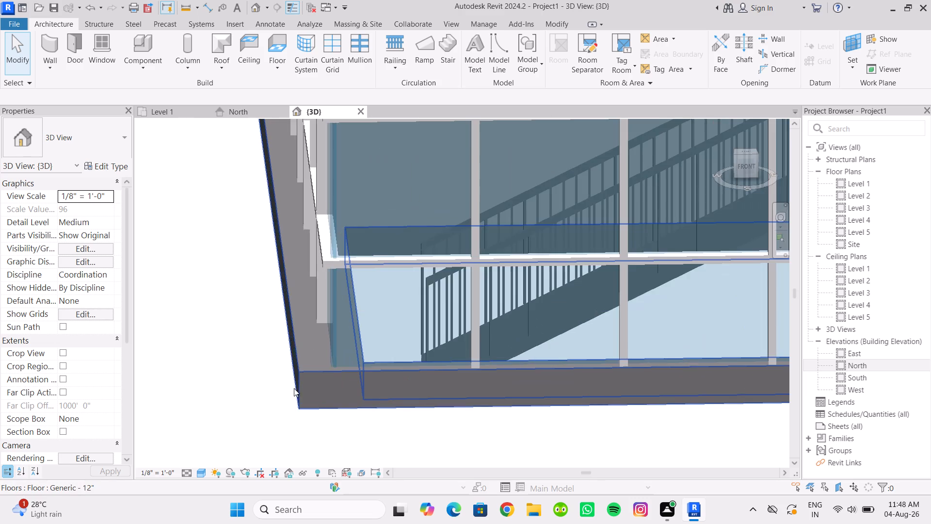
click(291, 387)
scroll(254, 333, down, 4)
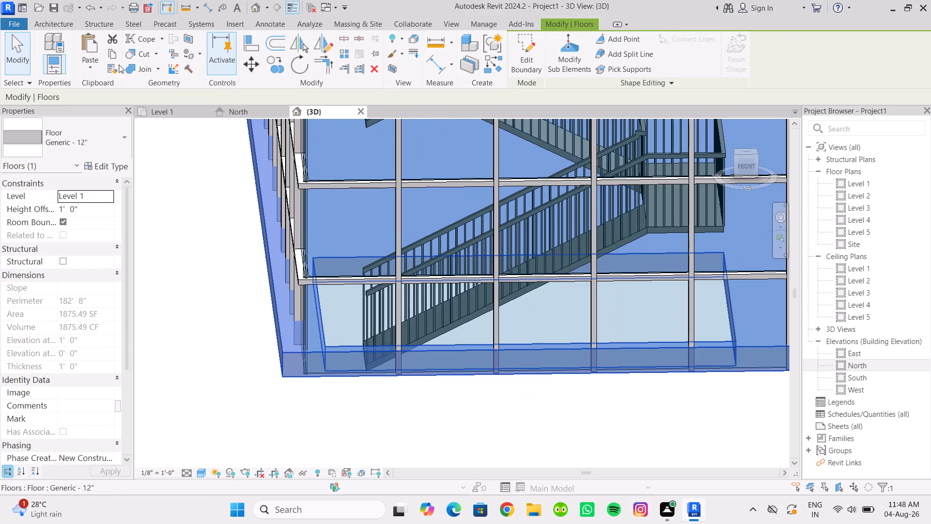
click(112, 60)
click(92, 62)
click(142, 116)
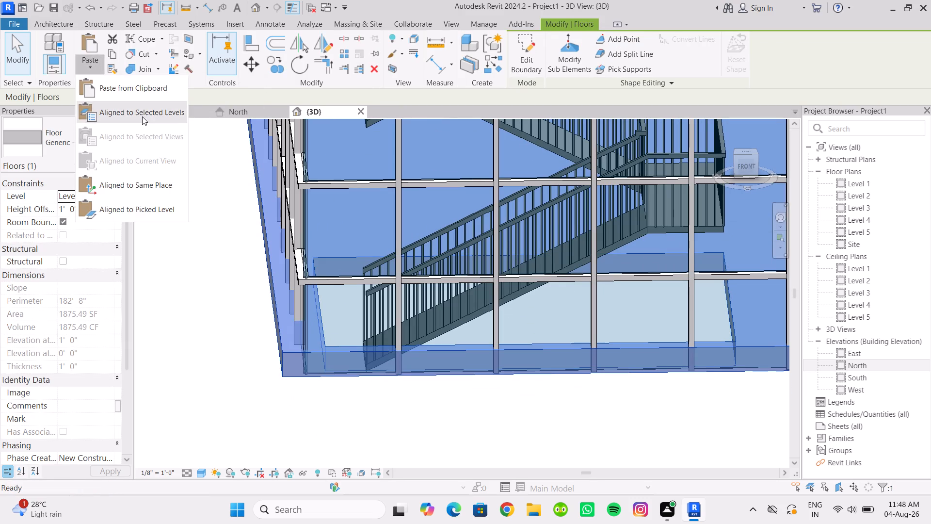
scroll(316, 205, down, 3)
click(438, 185)
drag(438, 185, 437, 256)
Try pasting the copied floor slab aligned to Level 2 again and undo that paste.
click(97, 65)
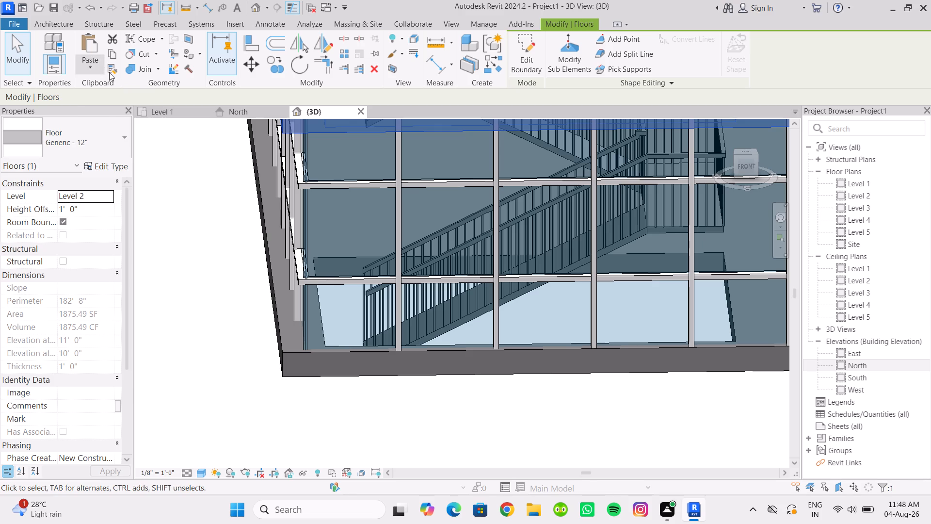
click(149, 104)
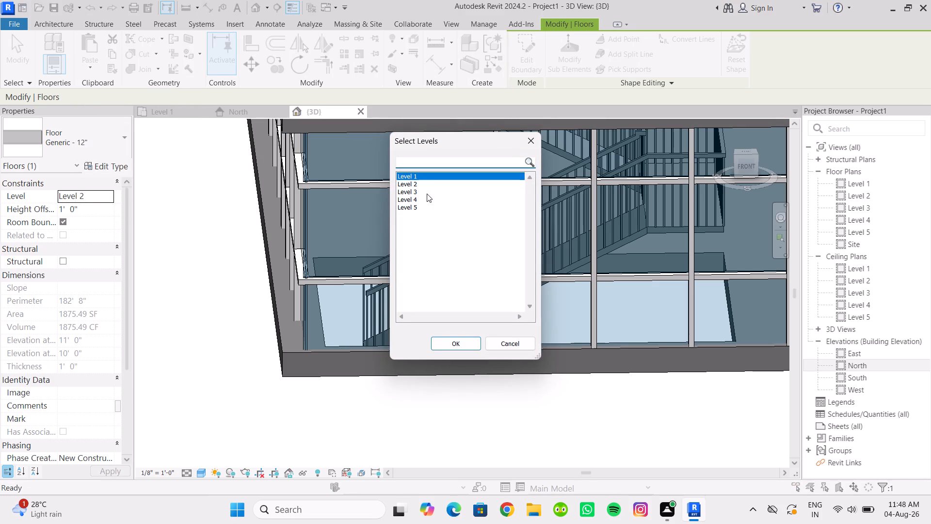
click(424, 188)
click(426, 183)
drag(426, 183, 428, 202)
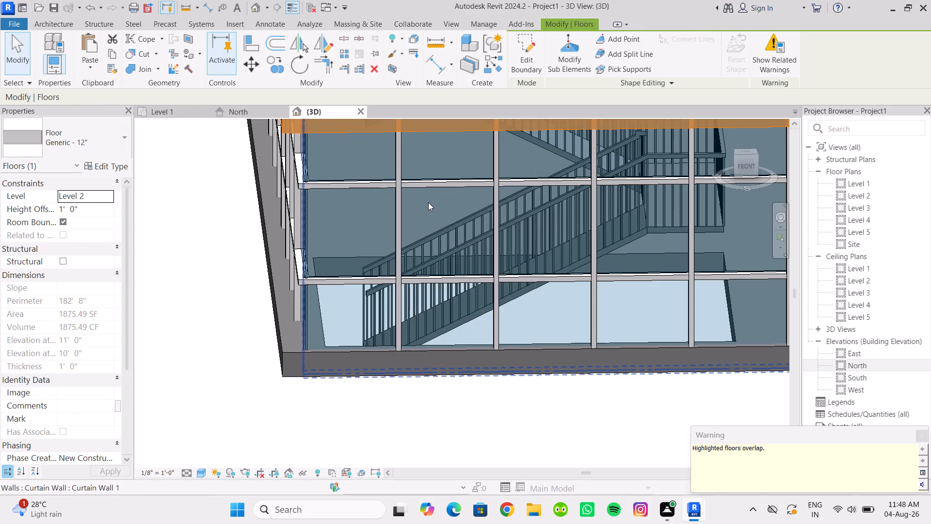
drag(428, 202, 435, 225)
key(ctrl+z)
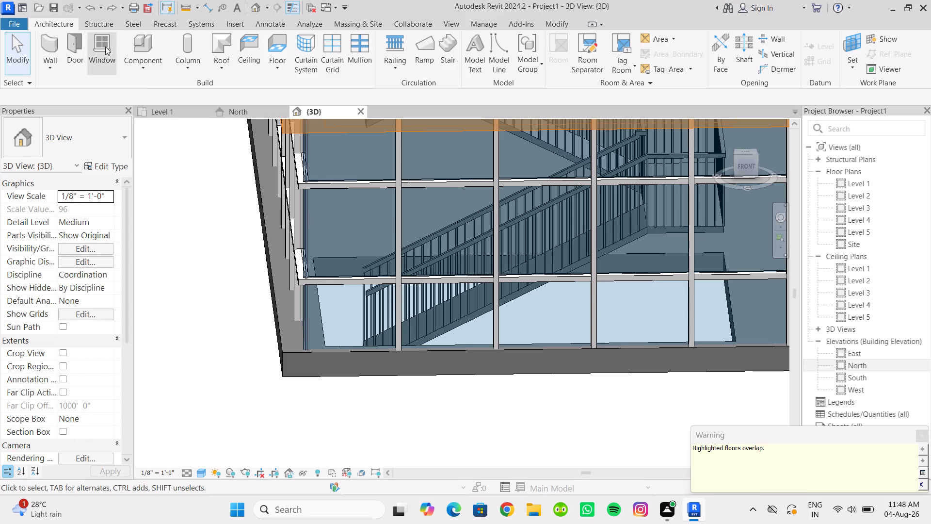
Paste the copied floor slab aligned to Levels 3, 4 and 5.
click(547, 27)
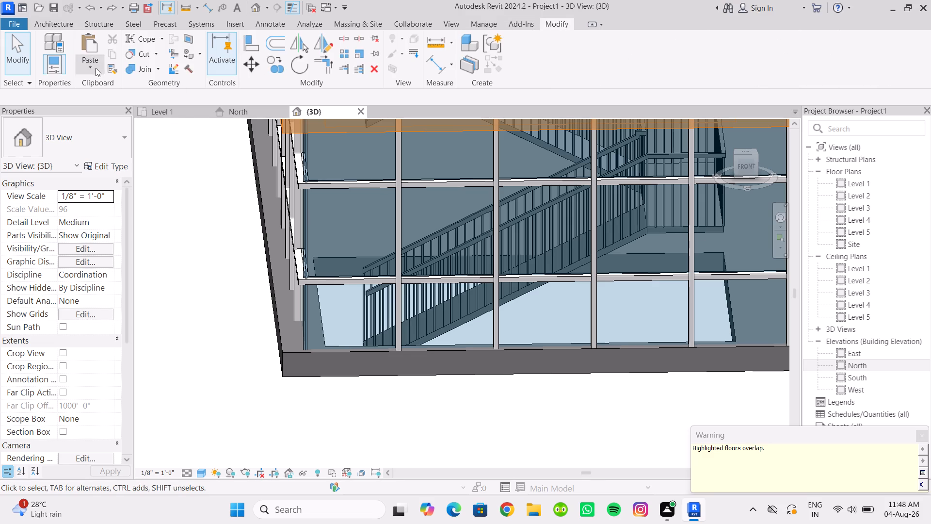
click(96, 68)
click(171, 106)
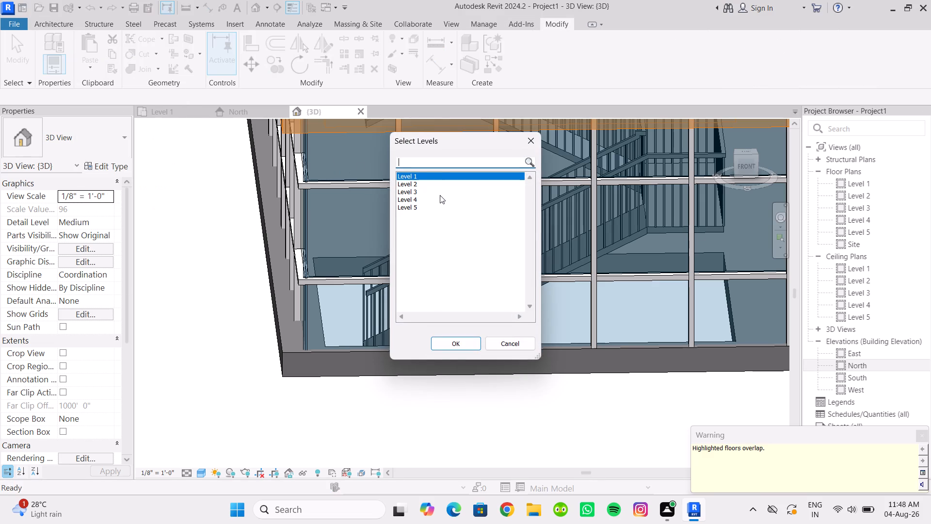
drag(440, 185, 435, 224)
click(429, 182)
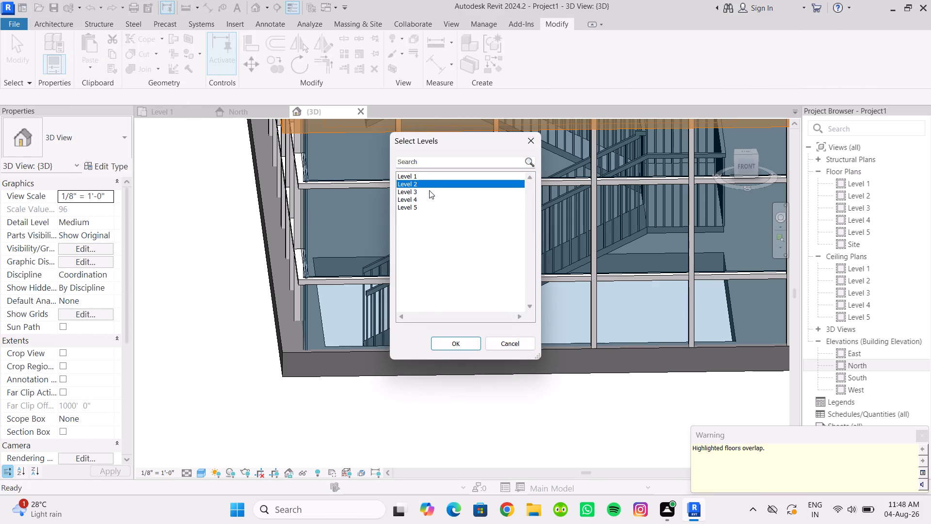
drag(422, 189, 426, 216)
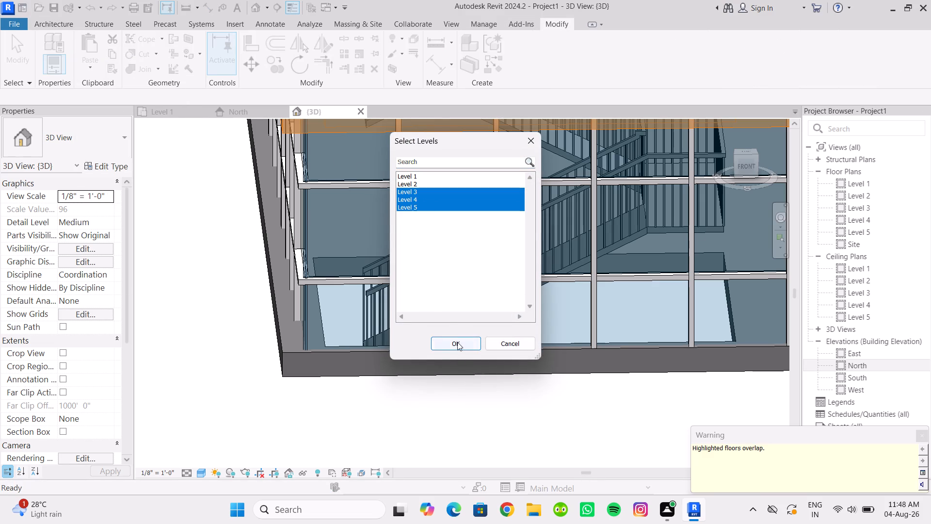
click(457, 341)
Examine from several sides in the 3D view how the stacked ramps, railings and landings pass through the openings in the repasted slabs.
scroll(230, 317, down, 10)
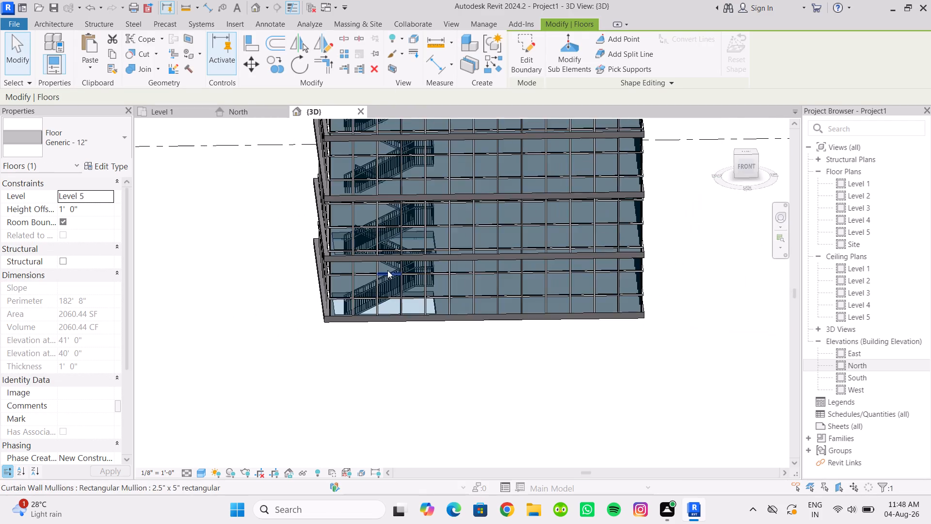
scroll(386, 270, up, 8)
shift+middle_drag(384, 257, 534, 319)
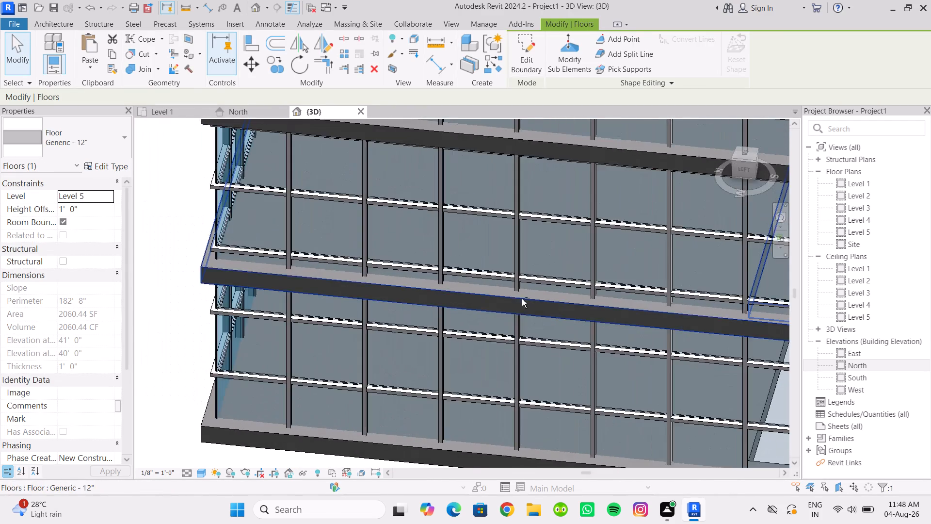
middle_drag(508, 289, 289, 264)
scroll(614, 242, up, 1)
scroll(614, 244, down, 3)
middle_drag(614, 244, 593, 240)
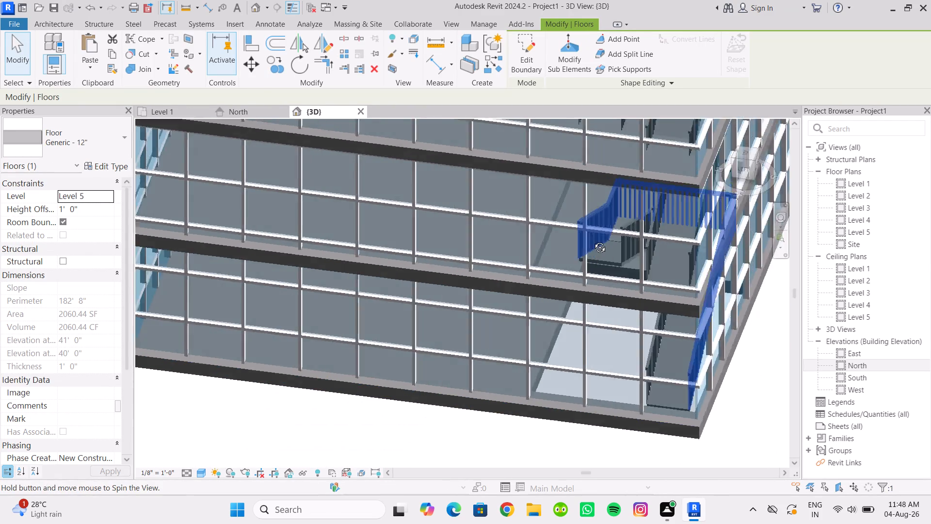
middle_drag(593, 240, 550, 232)
scroll(473, 236, up, 3)
scroll(465, 244, down, 2)
scroll(439, 274, up, 4)
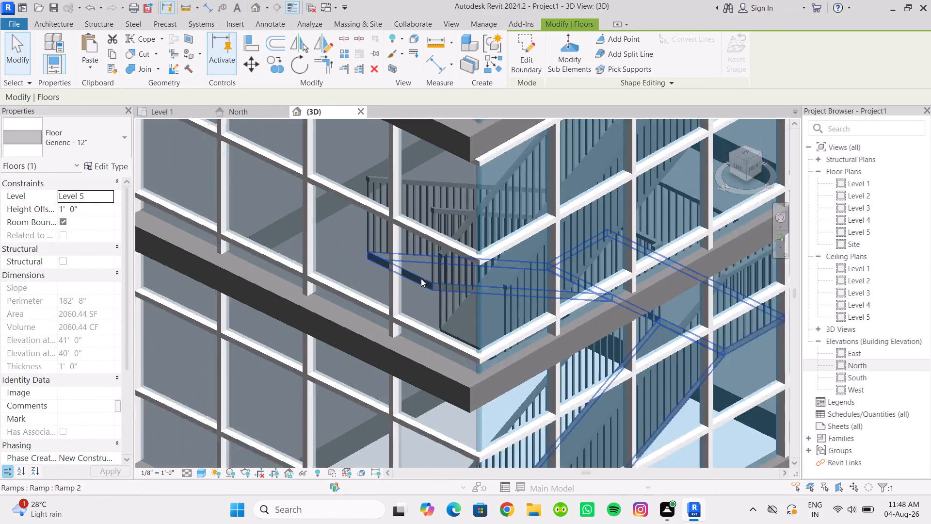
scroll(421, 278, up, 1)
middle_drag(417, 287, 389, 275)
scroll(387, 263, down, 3)
scroll(487, 300, down, 1)
scroll(502, 309, up, 2)
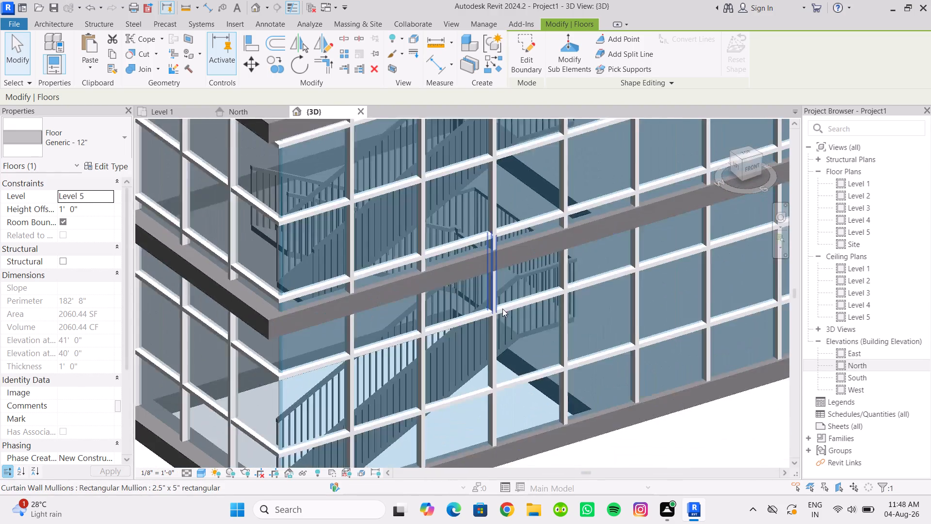
scroll(502, 309, up, 1)
middle_drag(502, 309, 690, 316)
scroll(534, 311, down, 3)
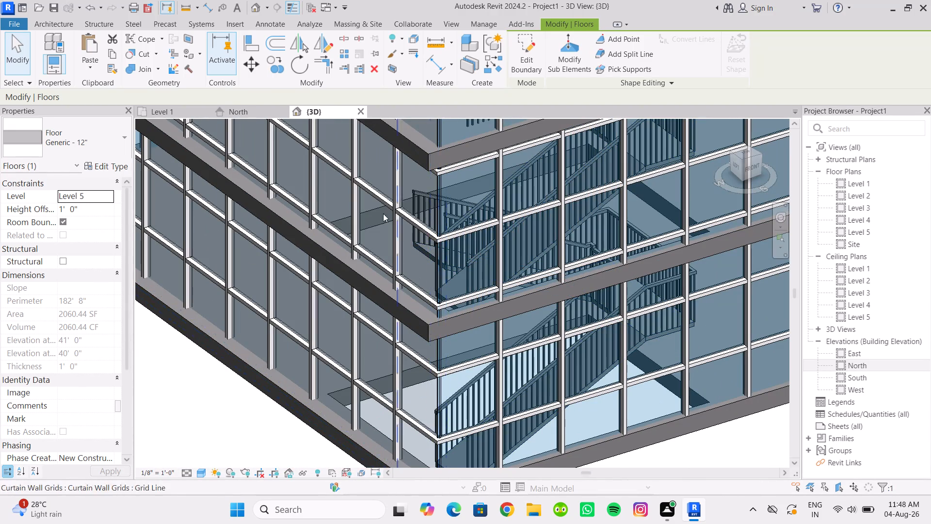
scroll(529, 272, up, 2)
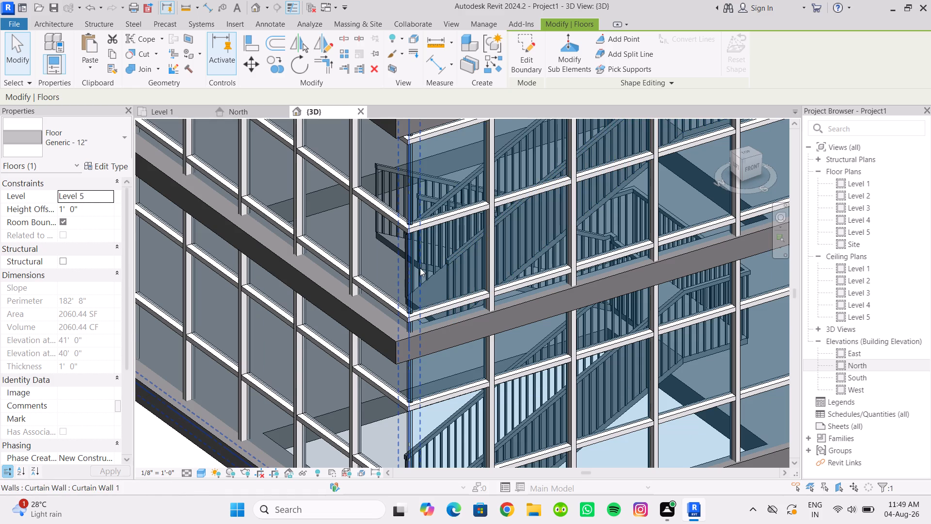
scroll(420, 268, up, 2)
middle_drag(420, 268, 359, 252)
scroll(361, 251, down, 4)
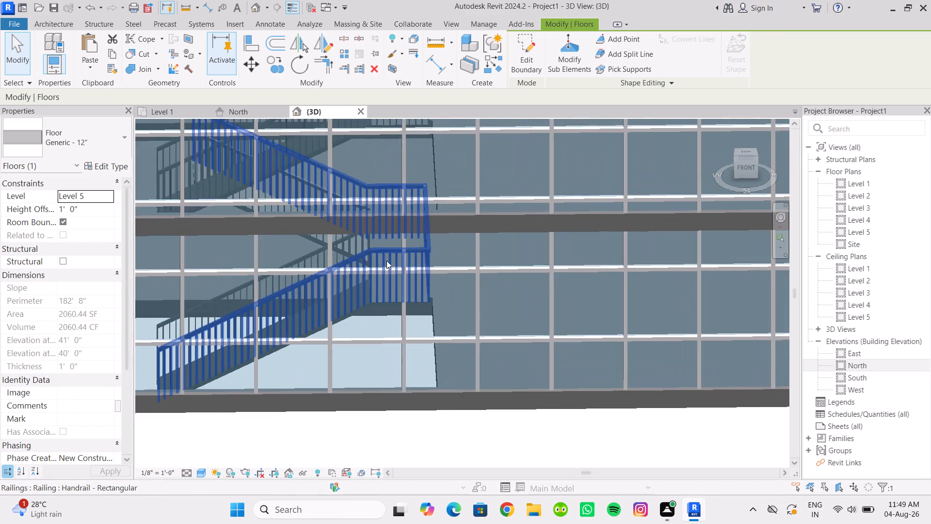
scroll(386, 261, up, 1)
middle_drag(387, 261, 550, 300)
middle_drag(538, 298, 585, 325)
scroll(563, 313, up, 1)
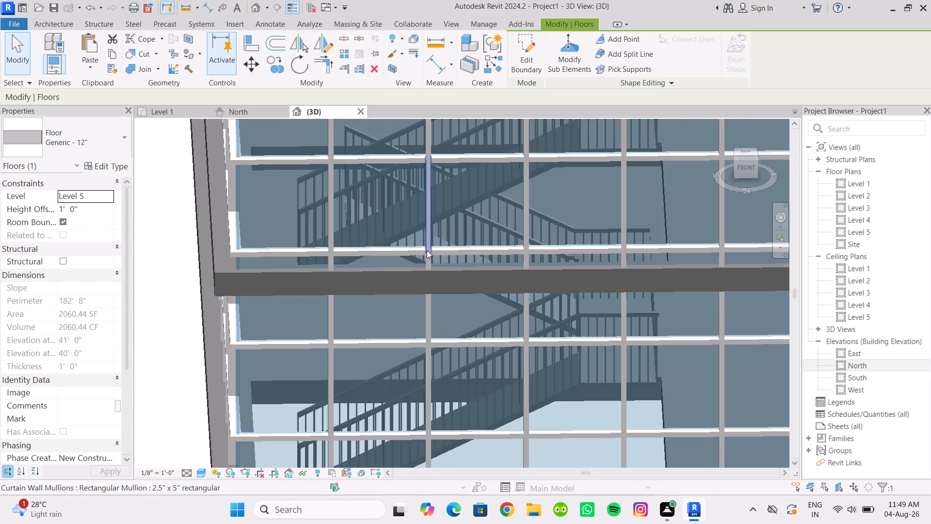
scroll(399, 242, up, 1)
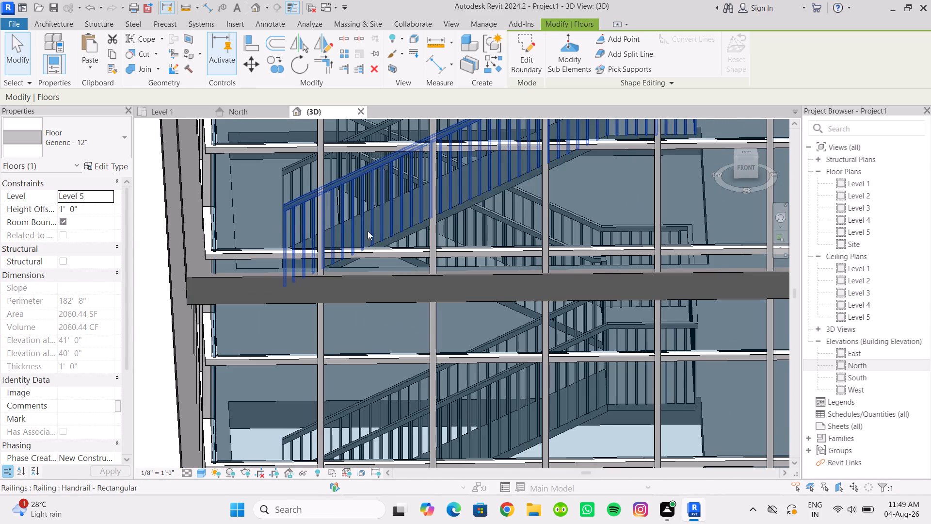
scroll(338, 228, down, 3)
middle_drag(341, 228, 391, 231)
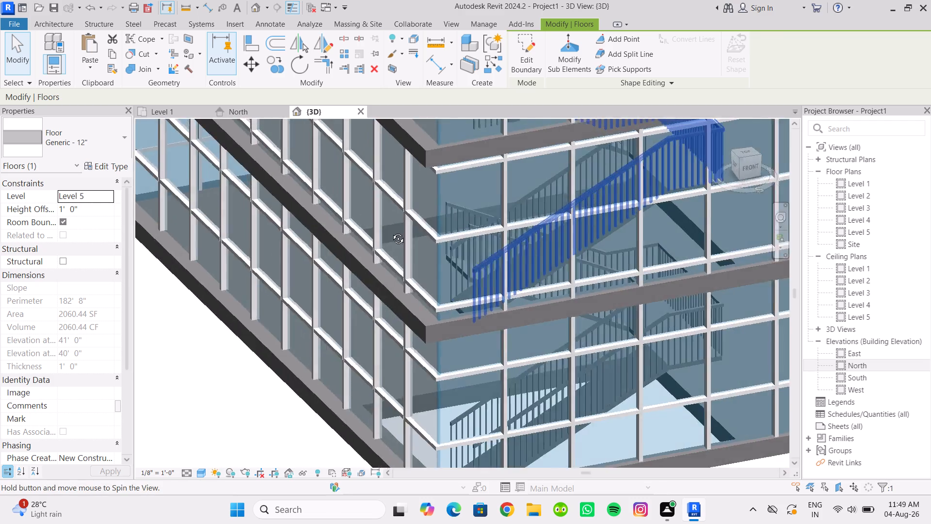
middle_drag(391, 231, 496, 228)
middle_drag(498, 224, 304, 220)
scroll(720, 213, up, 2)
middle_drag(713, 215, 541, 185)
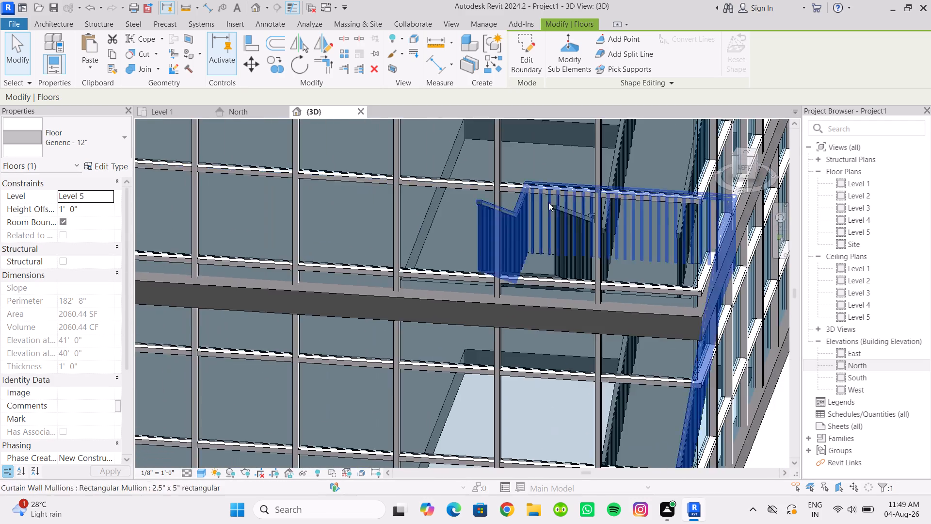
scroll(548, 208, down, 2)
shift+middle_drag(552, 217, 591, 305)
middle_drag(701, 202, 571, 221)
scroll(545, 219, up, 1)
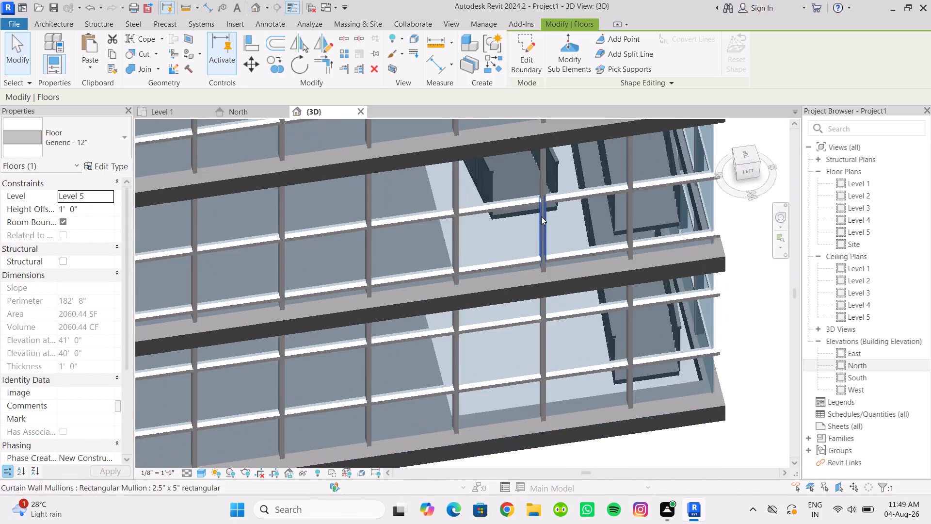
scroll(541, 216, up, 3)
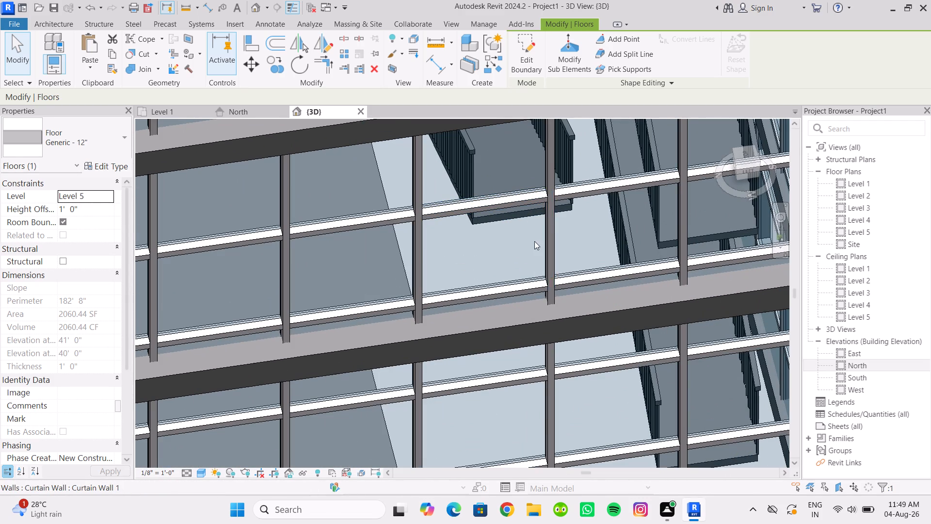
scroll(537, 238, up, 2)
scroll(536, 232, down, 3)
shift+middle_drag(538, 234, 512, 214)
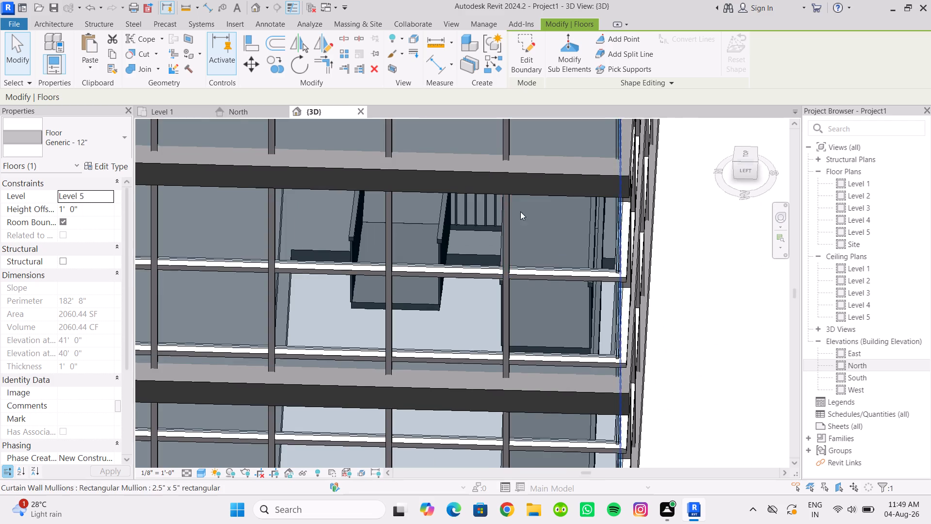
scroll(520, 212, down, 2)
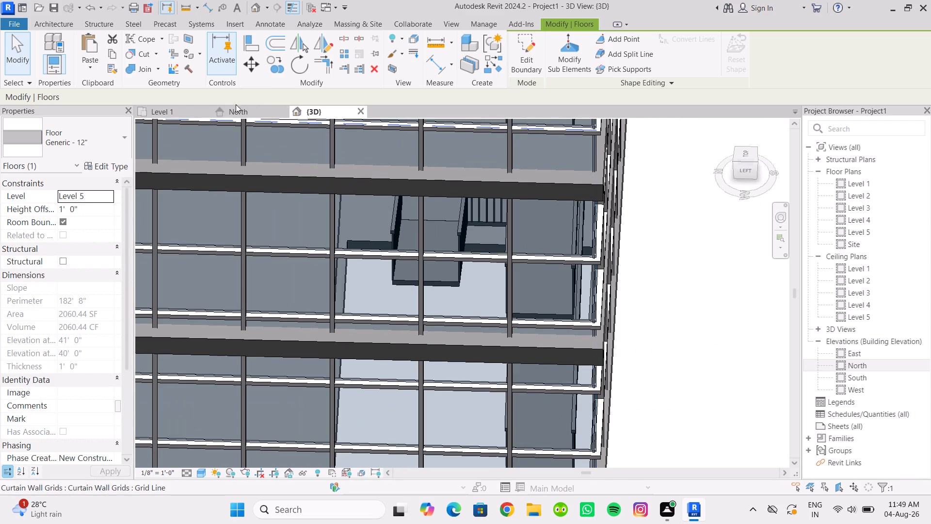
Open the sketch of the rectangular shaft opening around the ramp for editing in the Level 1 floor plan.
click(159, 112)
scroll(348, 260, down, 4)
middle_drag(349, 265, 702, 341)
scroll(526, 316, down, 4)
scroll(507, 271, down, 4)
middle_drag(519, 264, 539, 319)
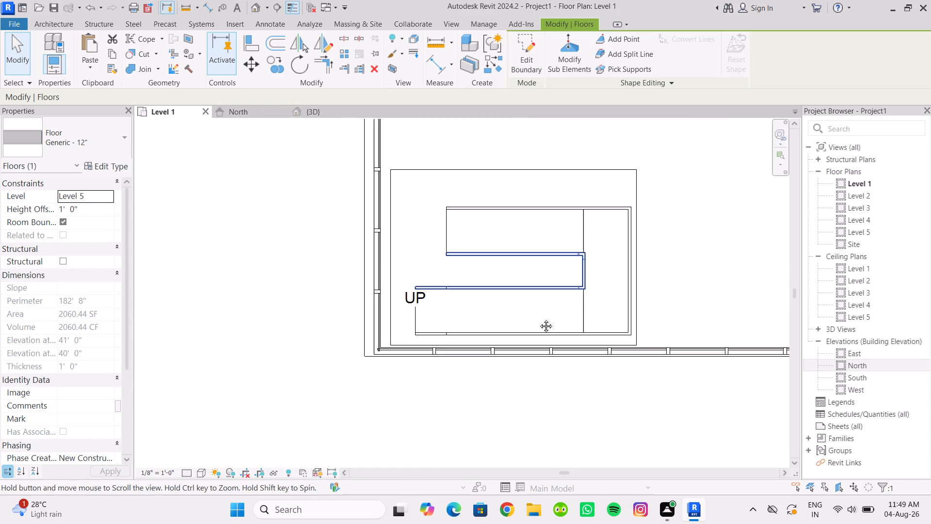
middle_drag(539, 319, 544, 326)
click(505, 203)
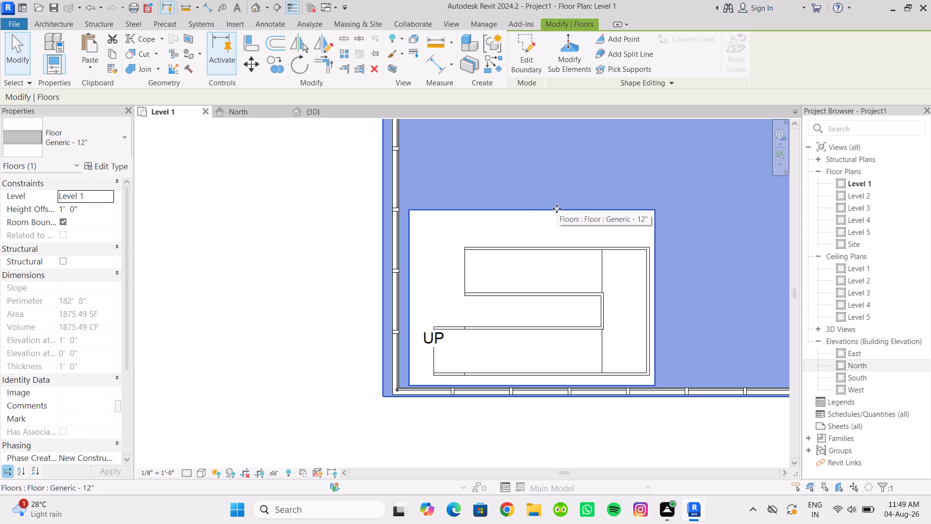
click(336, 222)
click(452, 218)
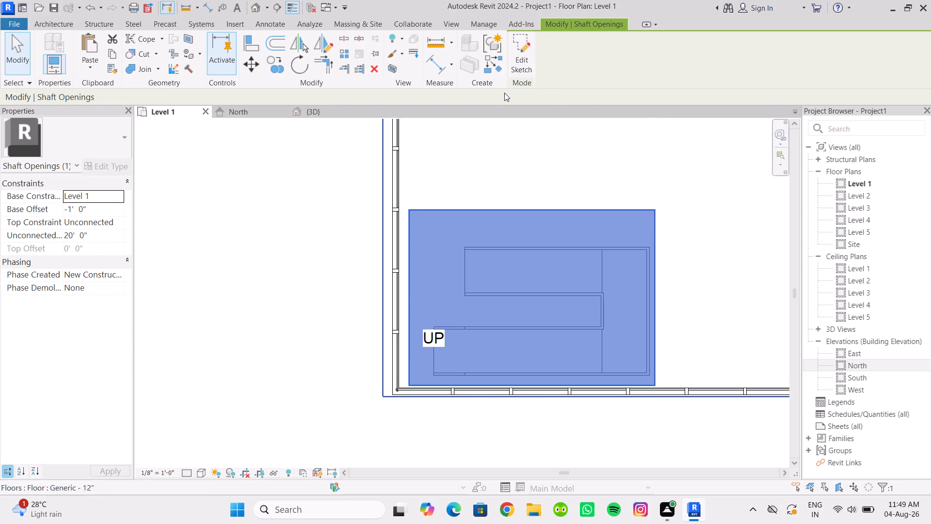
click(518, 66)
scroll(449, 338, up, 3)
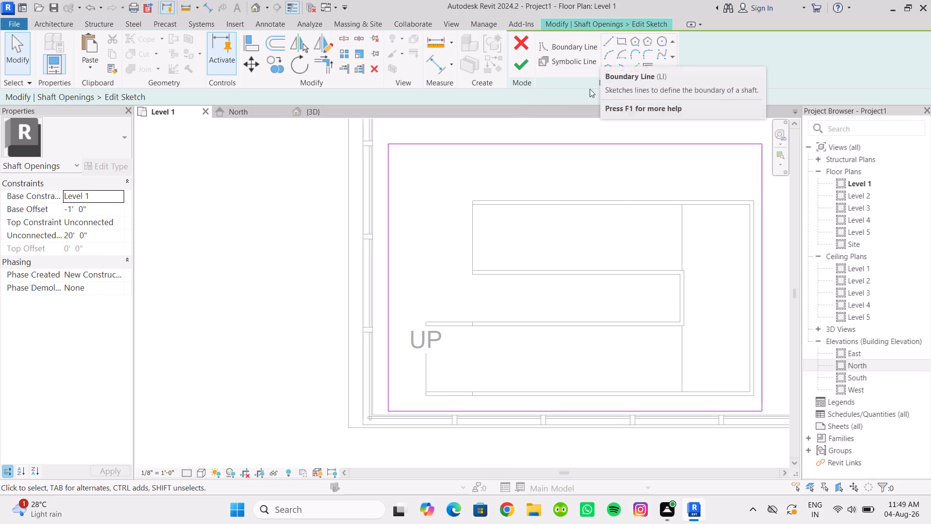
Delete all four boundary lines of the rectangular shaft sketch.
click(577, 147)
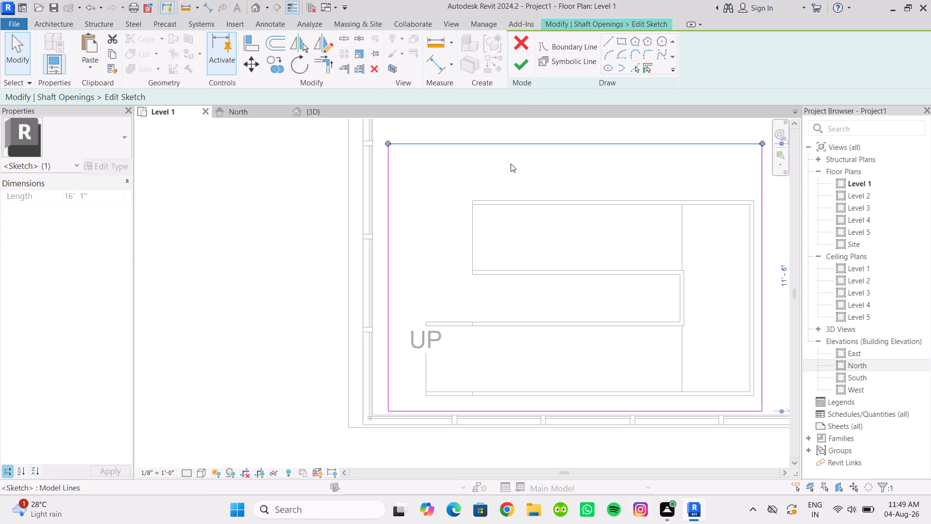
key(Delete)
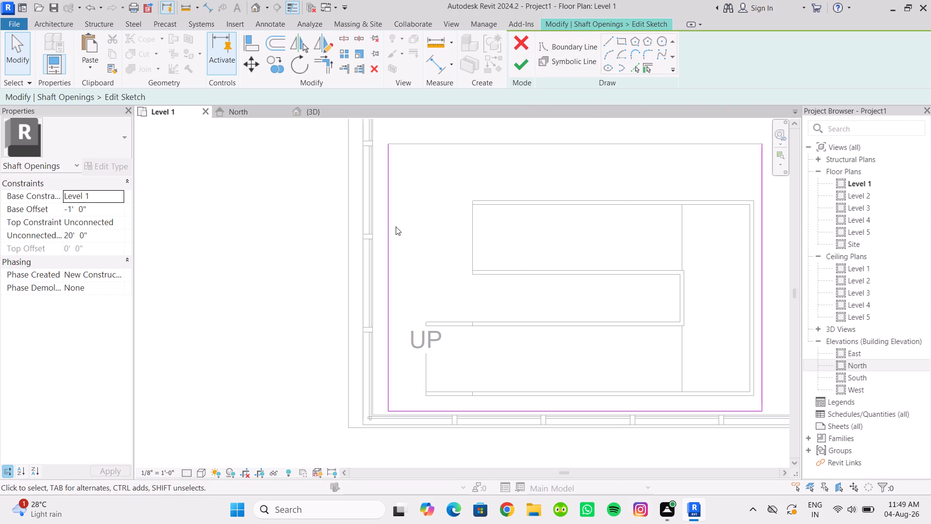
click(396, 227)
click(391, 227)
key(Delete)
scroll(425, 230, down, 2)
middle_drag(425, 231, 352, 211)
click(605, 245)
key(Delete)
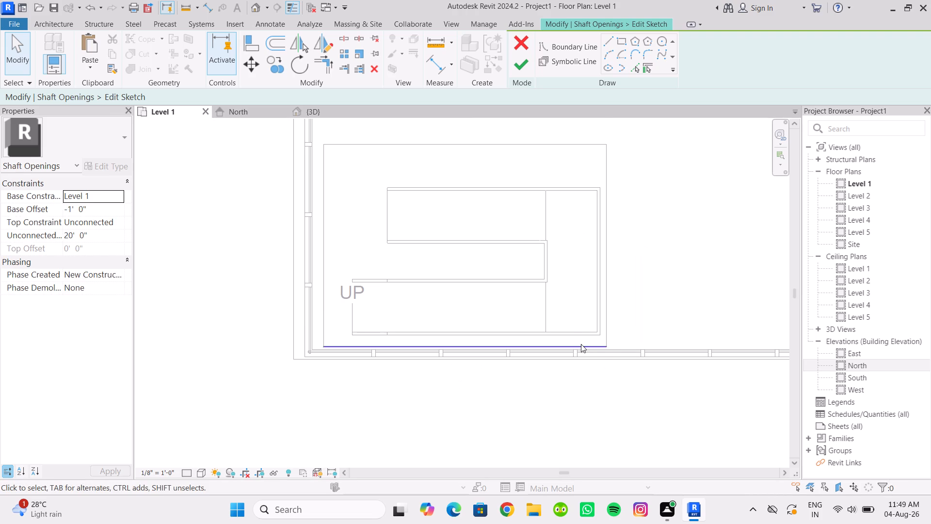
click(581, 344)
key(Delete)
Draw the new shaft boundary's upper edge, about 12'-1" long, along the upper ramp run's outer railing, ending at the run's open end.
click(605, 40)
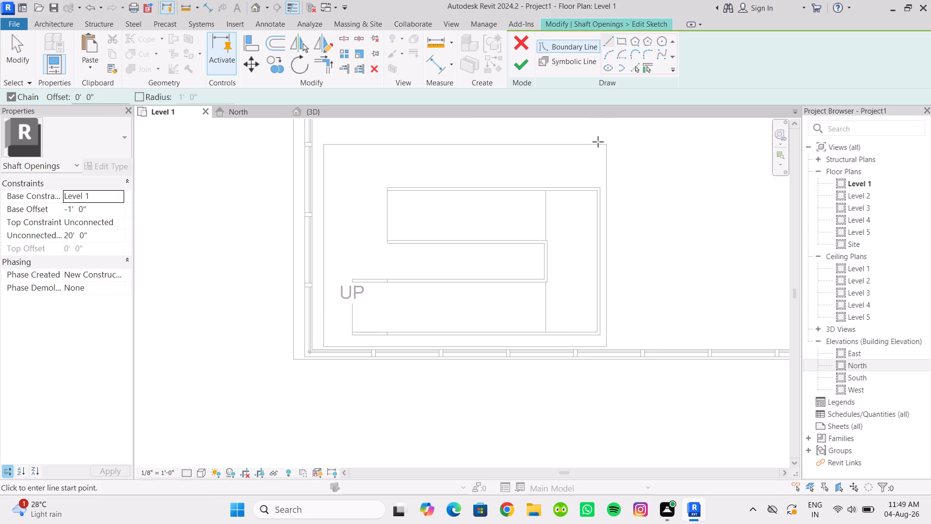
scroll(599, 178, up, 5)
middle_drag(599, 180, 650, 214)
scroll(646, 217, up, 2)
middle_drag(643, 217, 636, 199)
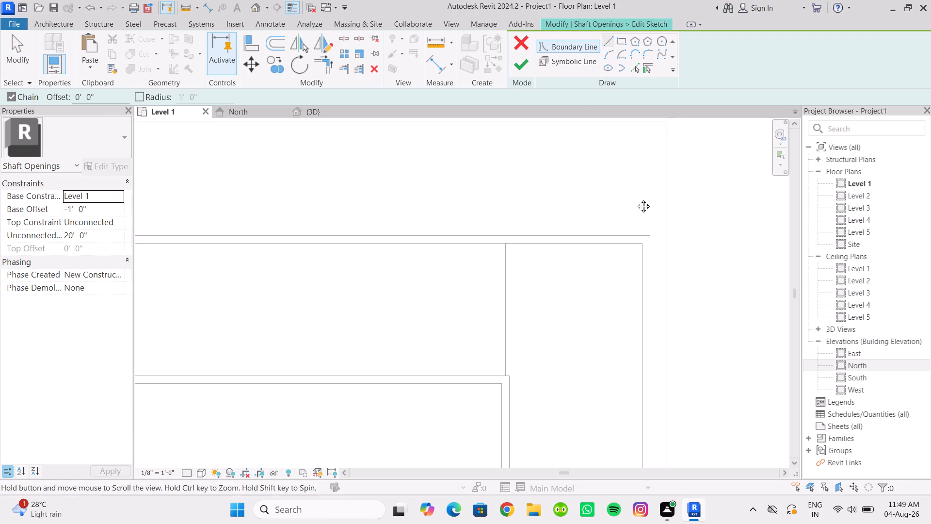
middle_drag(636, 199, 637, 181)
scroll(667, 186, up, 2)
middle_drag(648, 191, 685, 198)
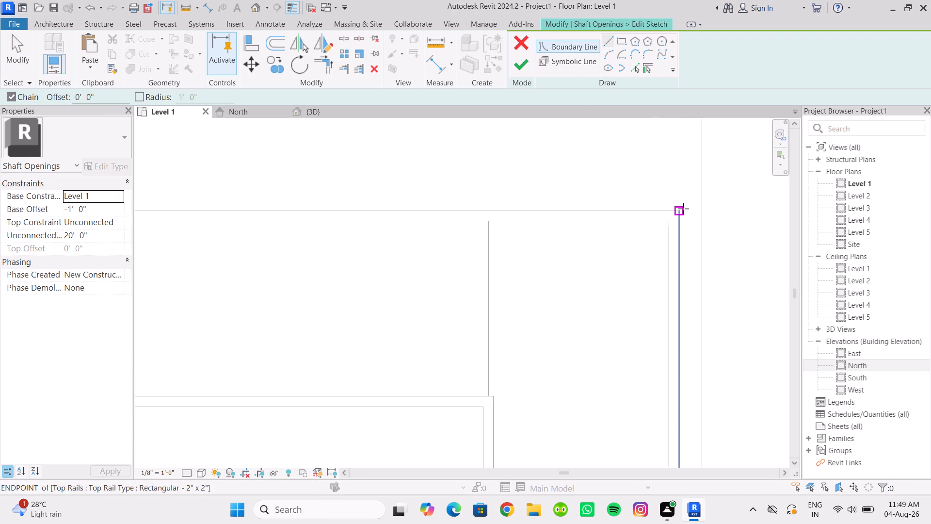
click(683, 209)
scroll(415, 179, down, 4)
middle_drag(413, 187, 650, 221)
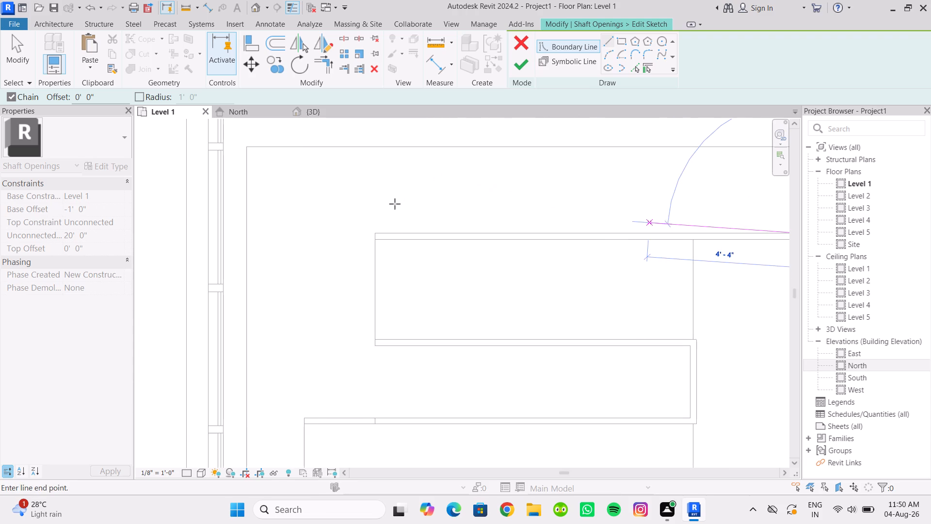
scroll(378, 233, up, 3)
click(376, 233)
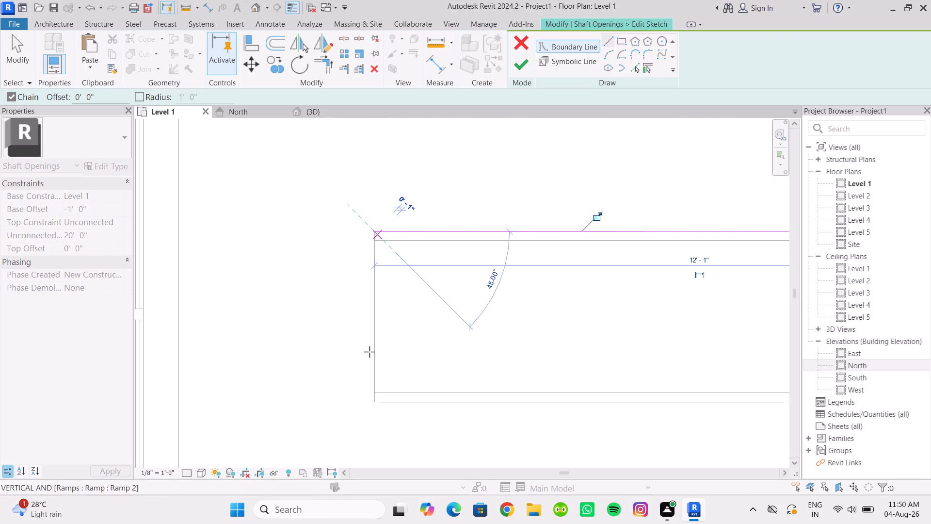
Continue the boundary around the ramp's stepped open end with segments of about 5'-2" down, 2'-0" outward and 3'-2" down.
middle_drag(369, 353, 361, 263)
middle_drag(369, 318, 370, 311)
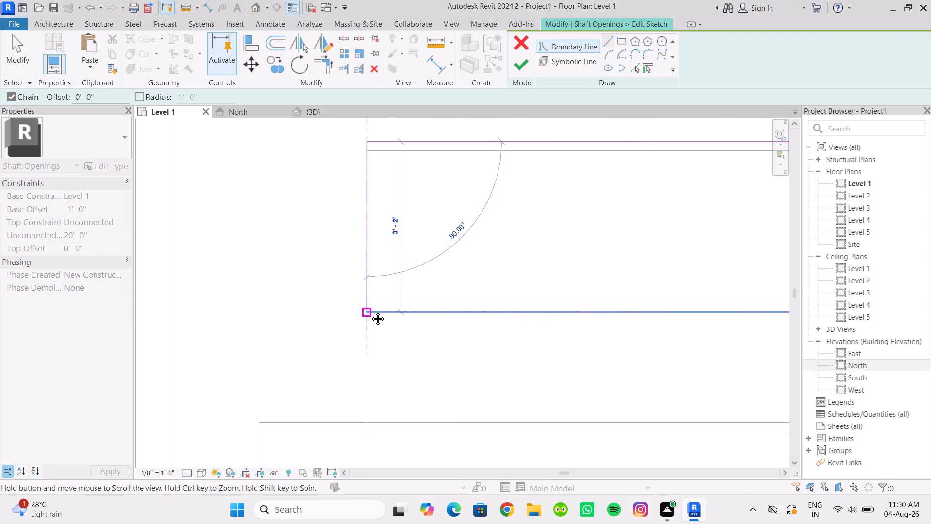
middle_drag(370, 311, 381, 241)
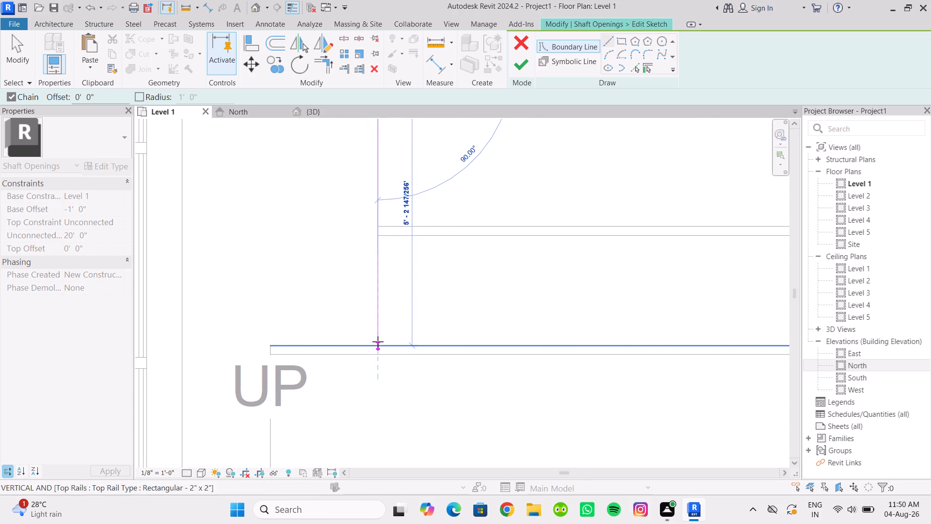
click(378, 342)
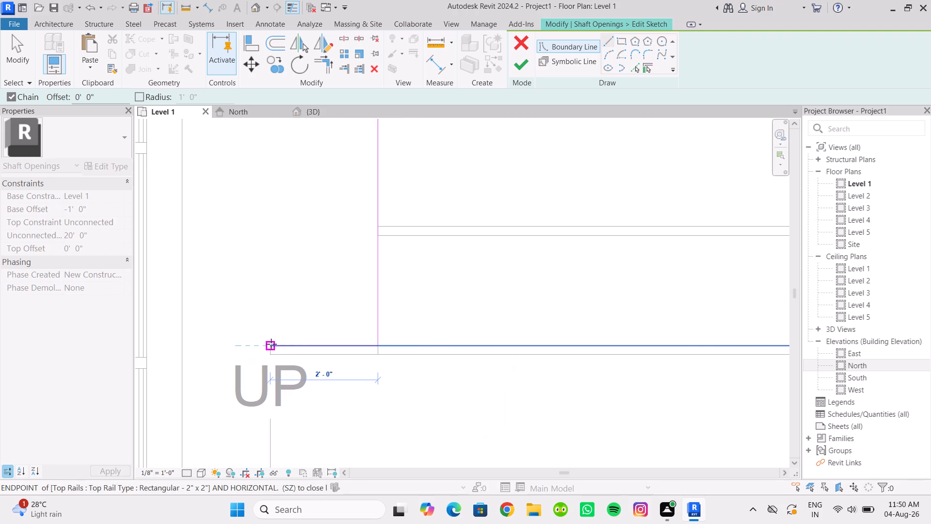
click(271, 344)
scroll(276, 344, down, 2)
middle_drag(276, 344, 294, 254)
scroll(282, 385, up, 5)
click(295, 383)
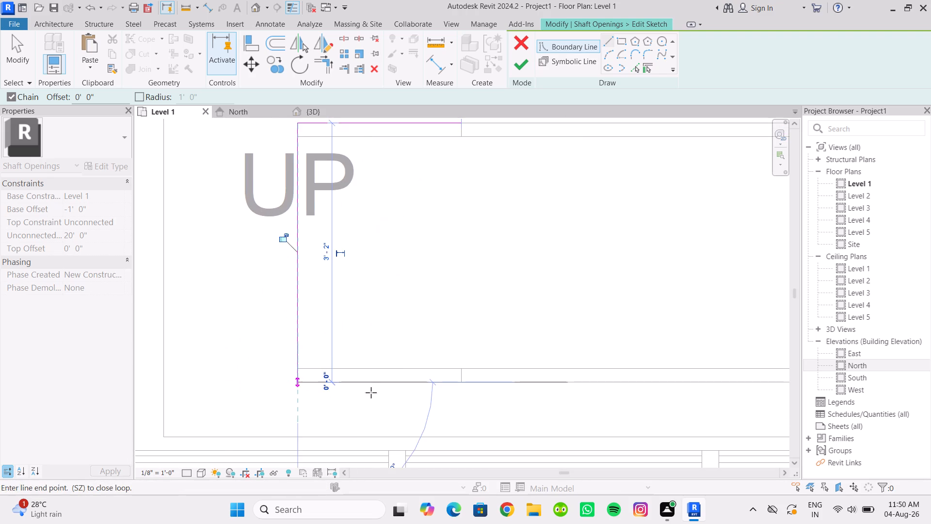
Close the boundary along the lower run's outer railing, about 14' long, and up the landing's outer edge, and finish the shaft sketch.
scroll(500, 389, down, 3)
middle_drag(500, 389, 320, 416)
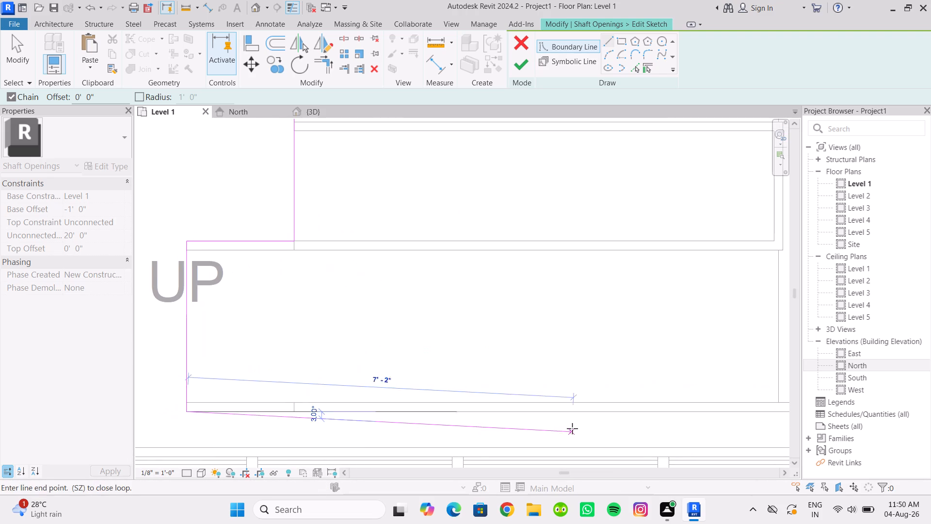
scroll(572, 428, down, 4)
middle_drag(575, 425, 392, 361)
scroll(576, 365, up, 4)
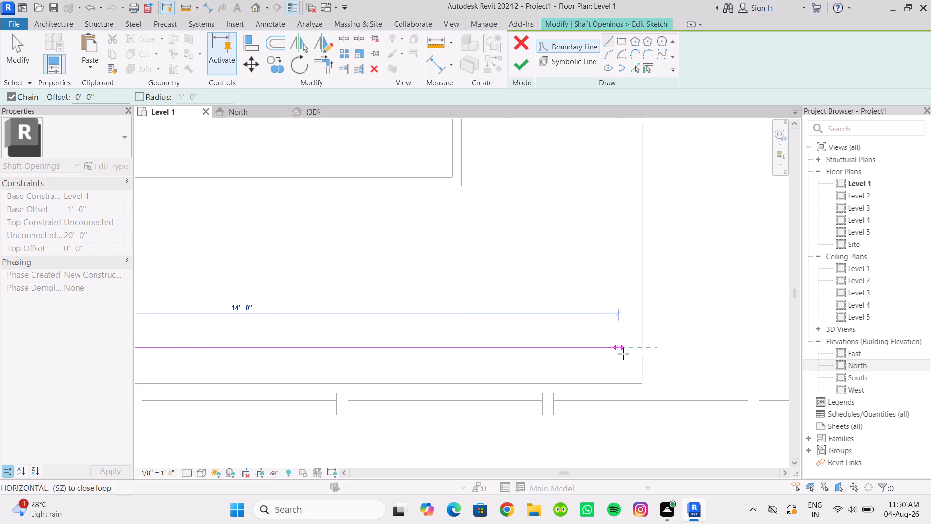
click(623, 350)
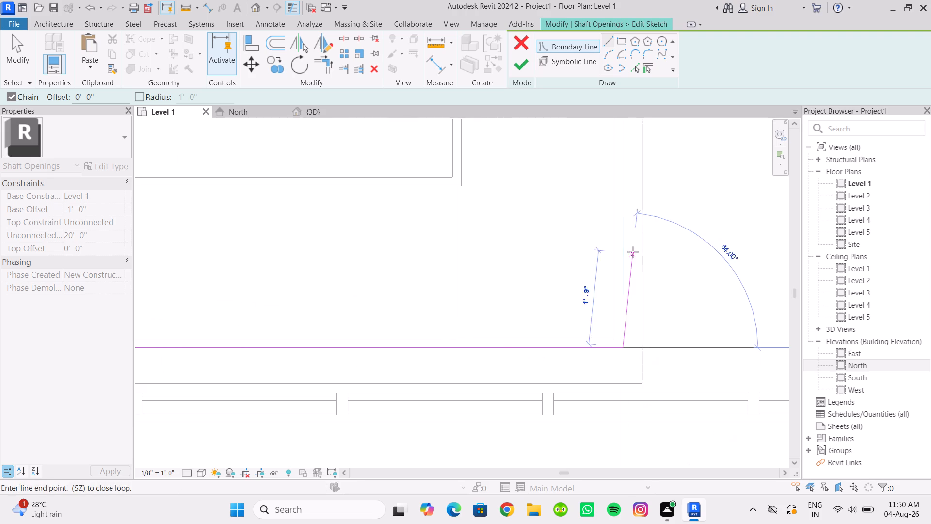
scroll(633, 251, down, 4)
middle_drag(630, 254, 593, 408)
scroll(591, 207, up, 4)
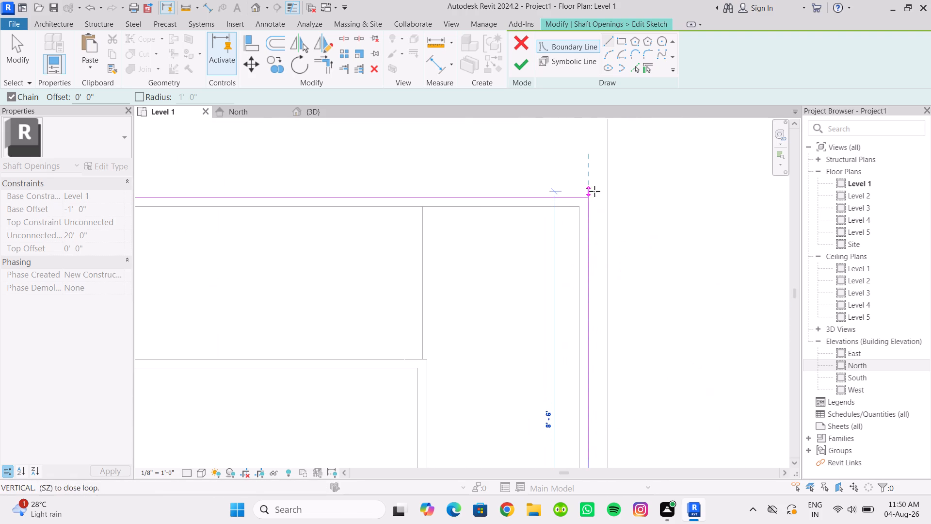
click(586, 197)
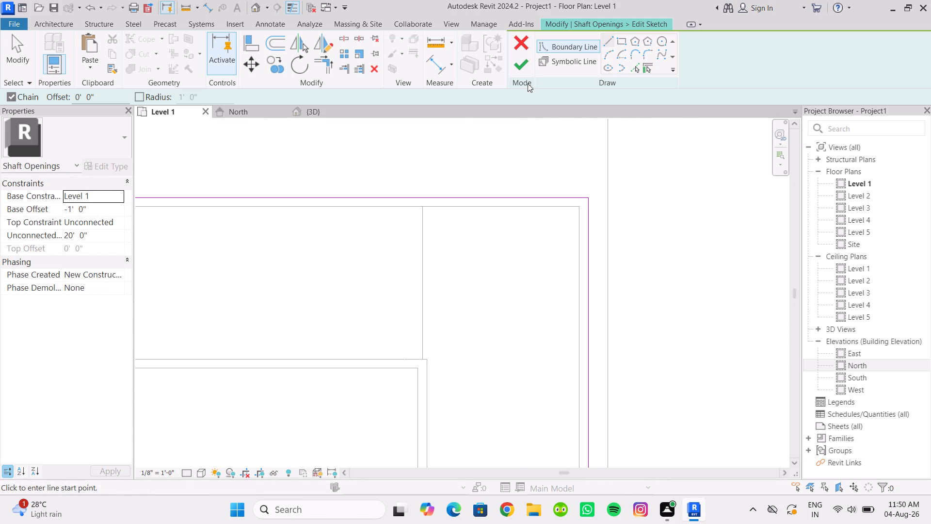
click(519, 66)
scroll(521, 220, down, 11)
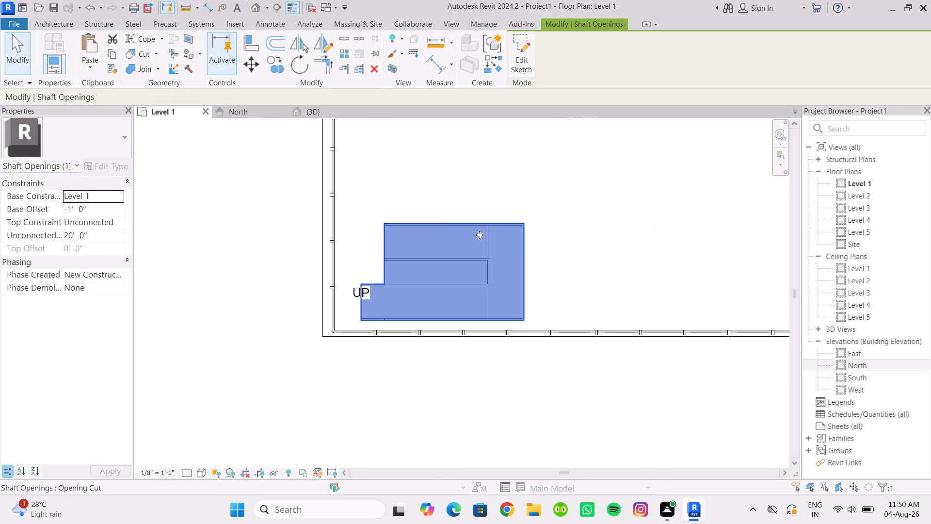
Examine in the 3D view how the reshaped shaft opening cuts the lower floors around the ramp.
click(315, 113)
scroll(489, 259, down, 1)
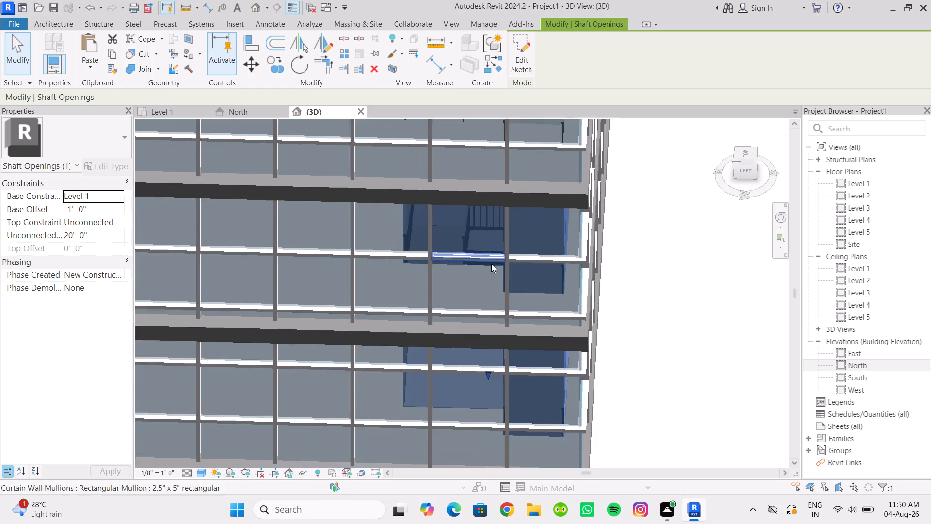
scroll(491, 264, down, 2)
scroll(512, 319, down, 2)
shift+middle_drag(512, 327, 389, 211)
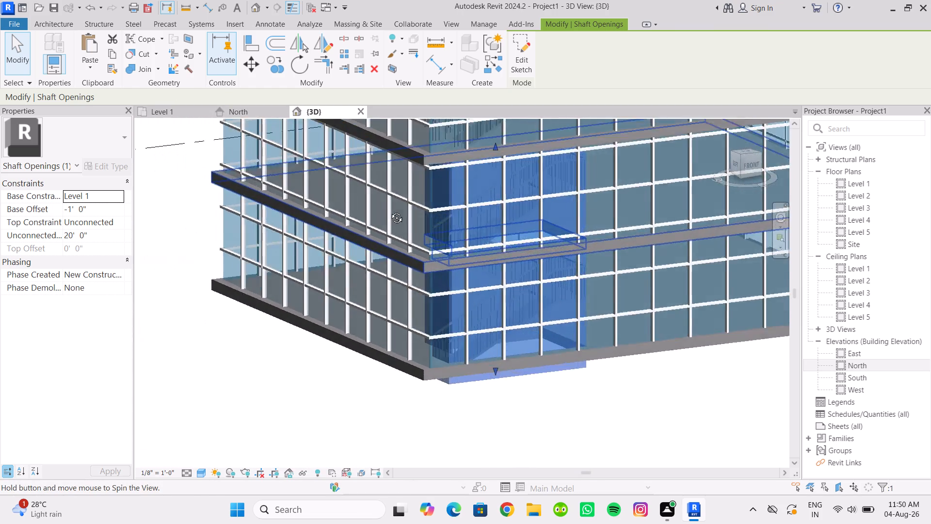
shift+middle_drag(389, 211, 385, 205)
click(492, 406)
scroll(472, 389, up, 2)
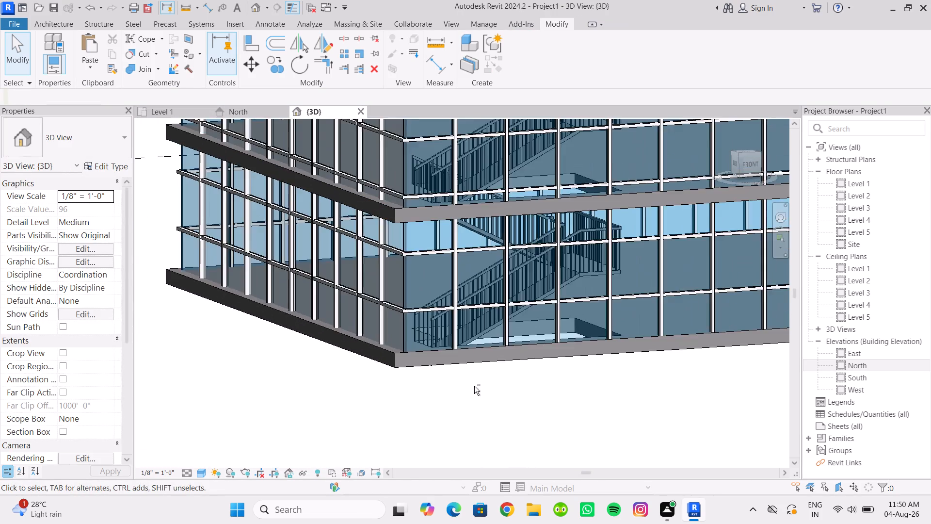
shift+middle_drag(474, 386, 450, 451)
scroll(490, 354, down, 2)
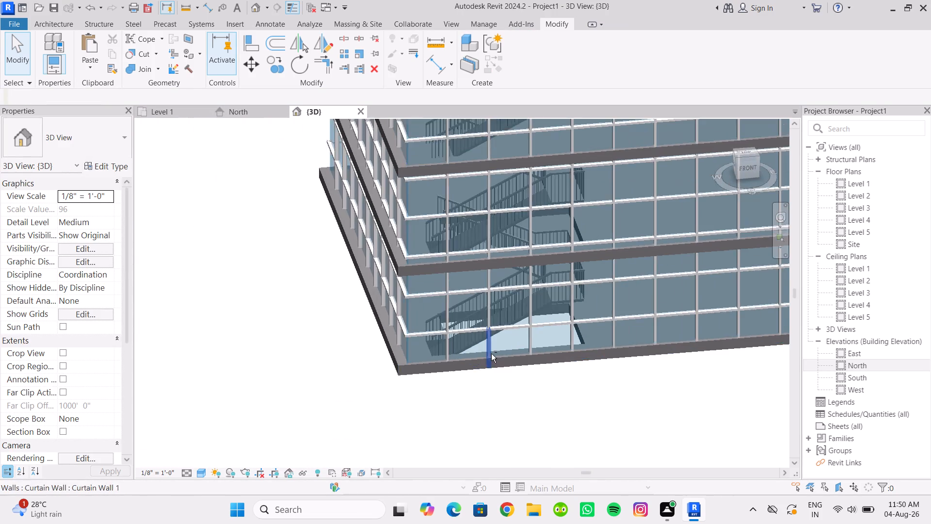
shift+middle_drag(491, 354, 491, 345)
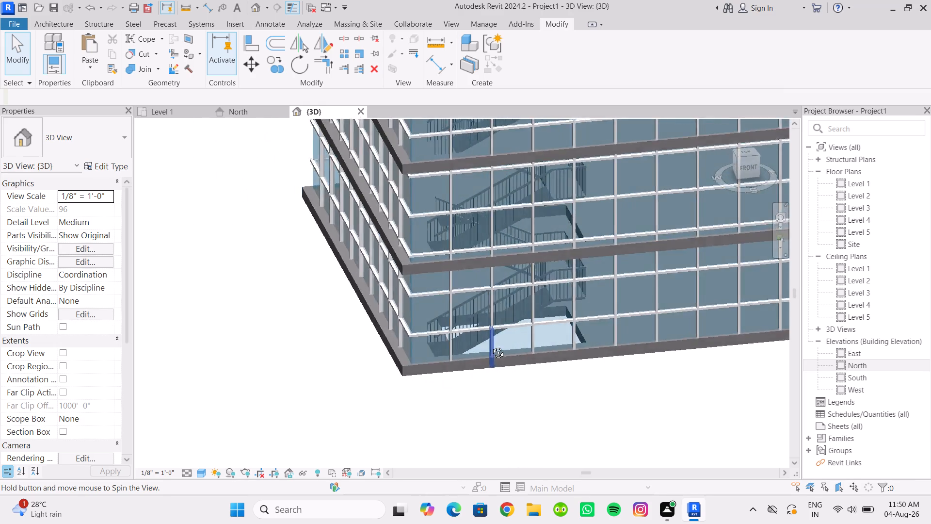
shift+middle_drag(491, 345, 451, 347)
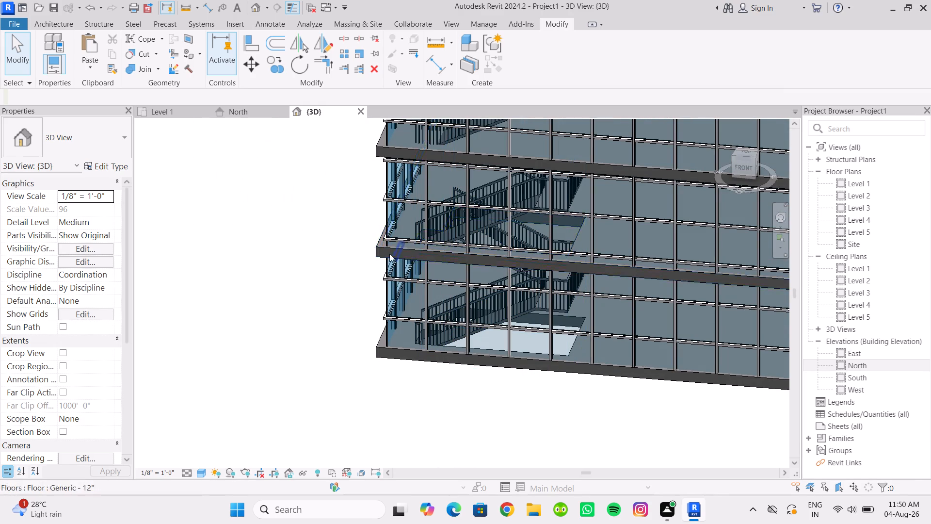
Delete all floor slabs above Level 1, keeping only the Level 1 slab.
click(388, 254)
text(SA)
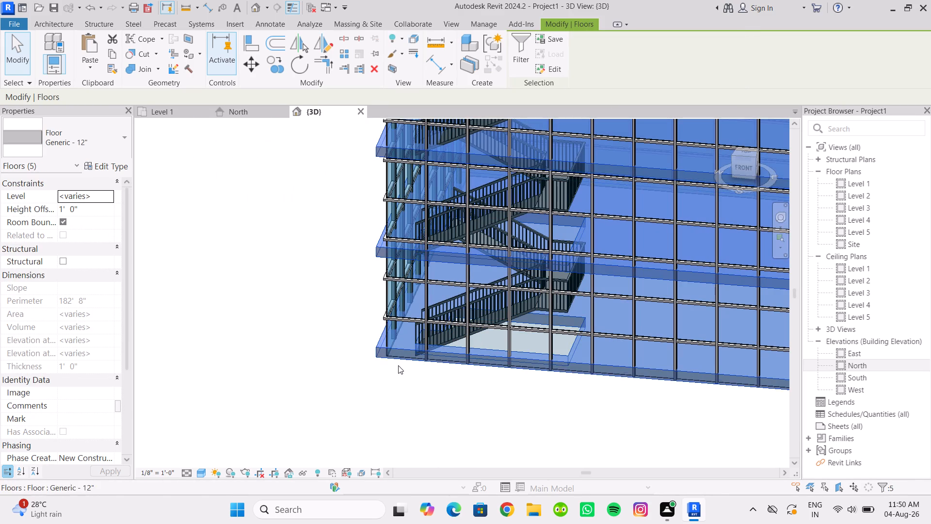
shift+click(394, 356)
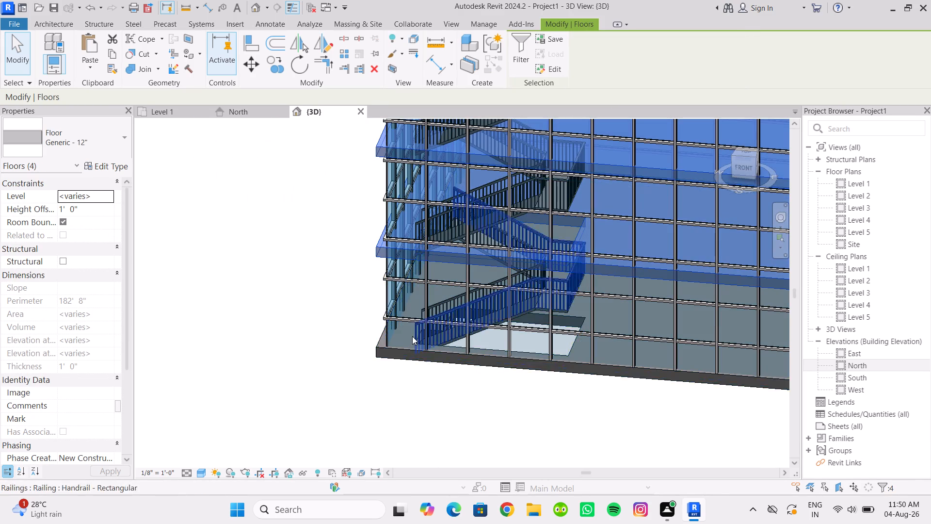
scroll(412, 332, down, 4)
middle_drag(412, 332, 410, 346)
key(Delete)
Copy the Level 1 floor slab and paste it aligned to Levels 2, 3, 4 and 5.
scroll(389, 357, up, 6)
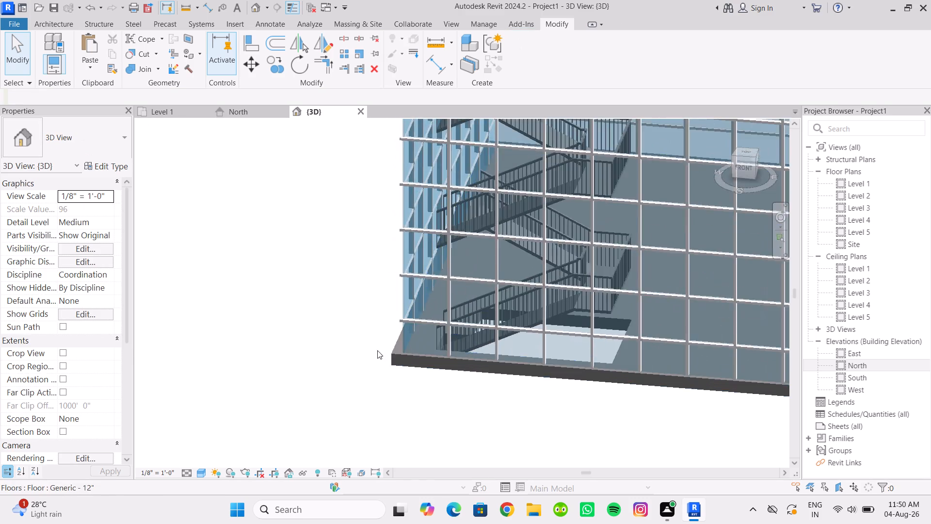
scroll(377, 350, up, 4)
click(422, 373)
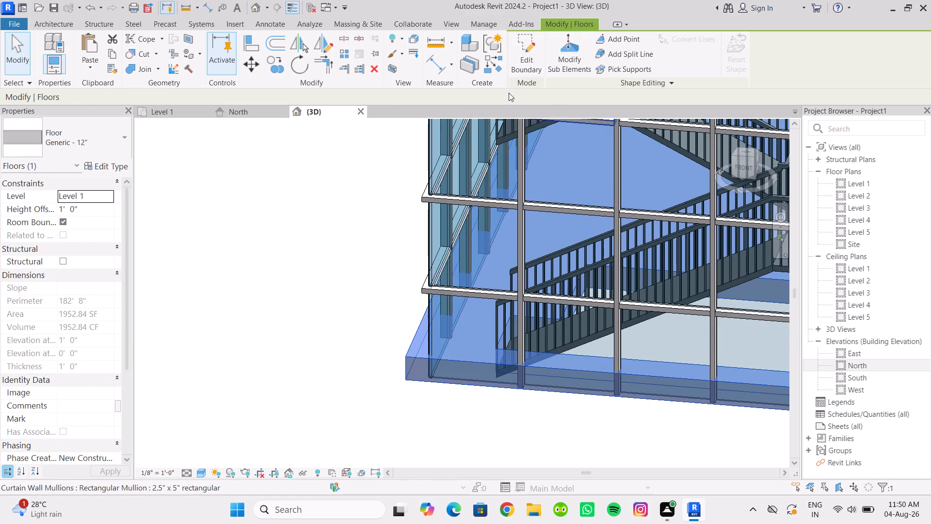
click(110, 53)
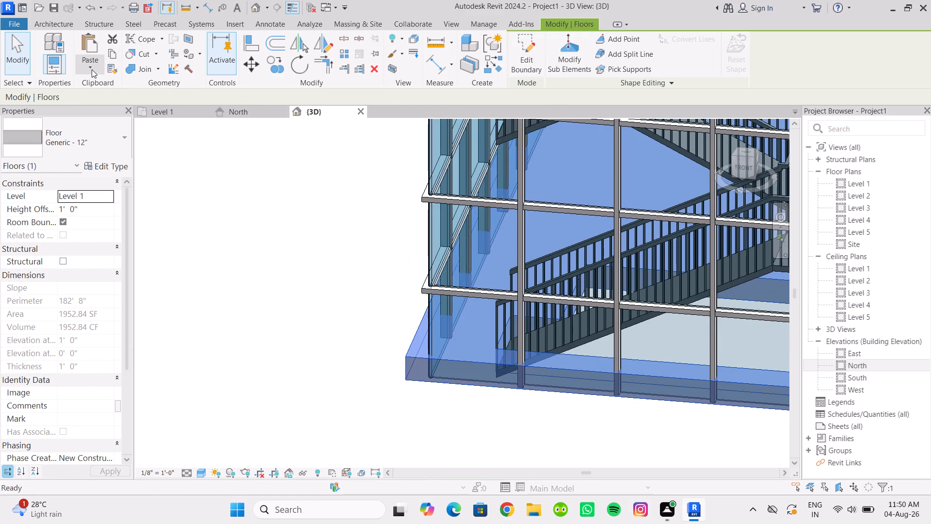
click(92, 69)
click(126, 117)
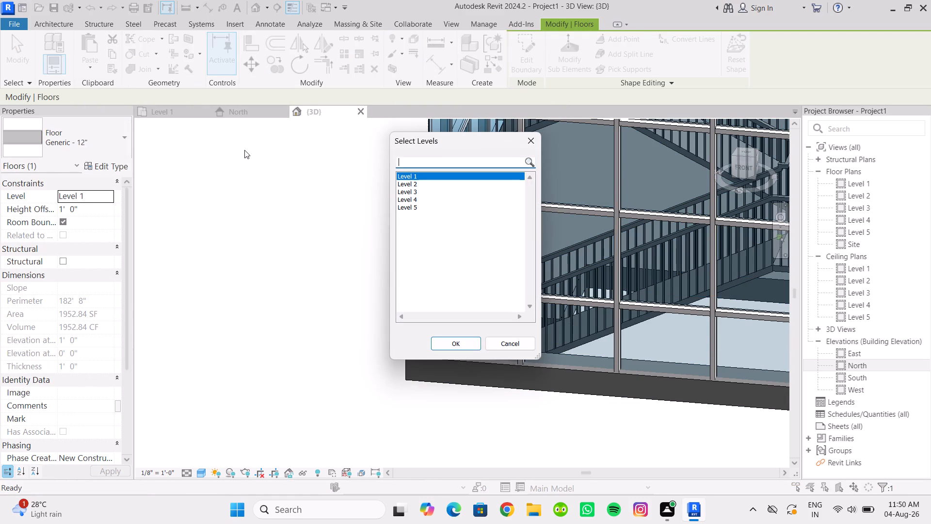
drag(422, 184, 422, 219)
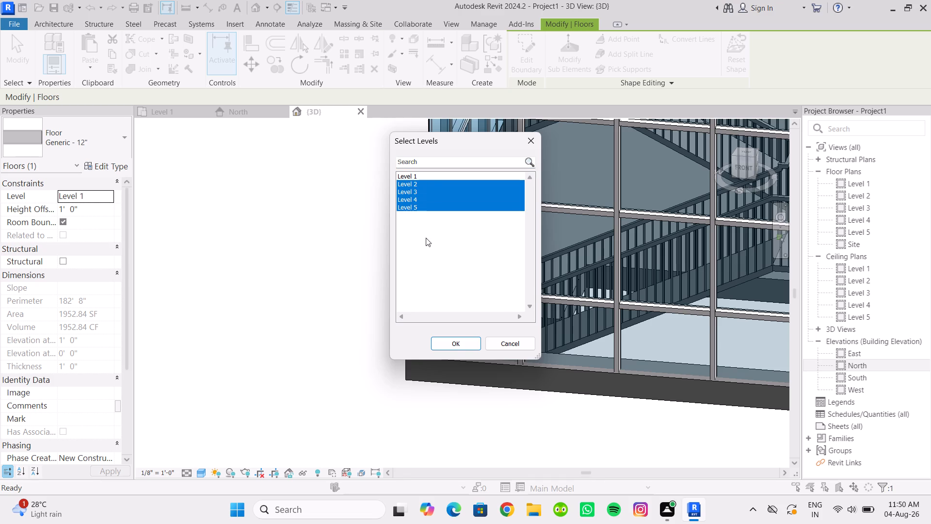
click(449, 343)
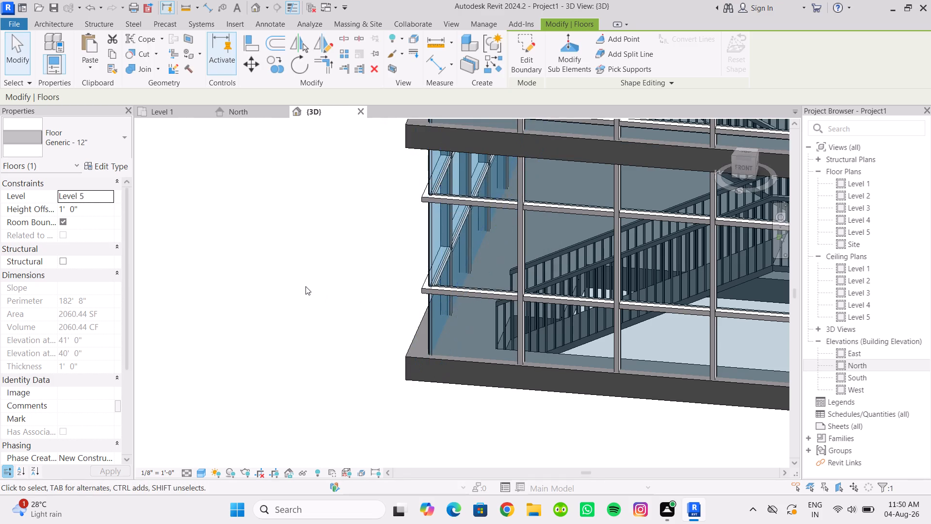
scroll(305, 286, down, 3)
click(305, 284)
Examine the pasted slabs and the ramp openings on every storey from several angles in the 3D view.
scroll(303, 230, down, 2)
shift+middle_drag(302, 230, 384, 294)
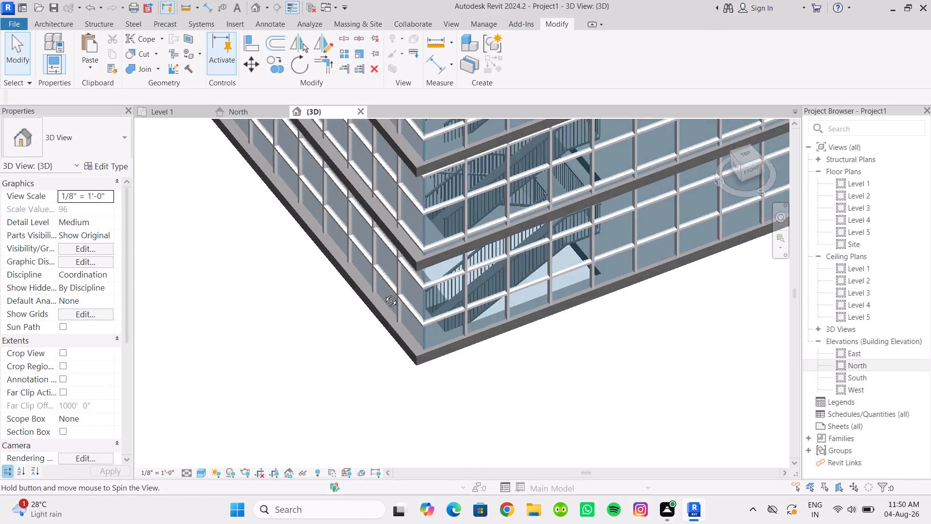
shift+middle_drag(384, 294, 437, 286)
scroll(452, 183, up, 5)
scroll(431, 215, up, 4)
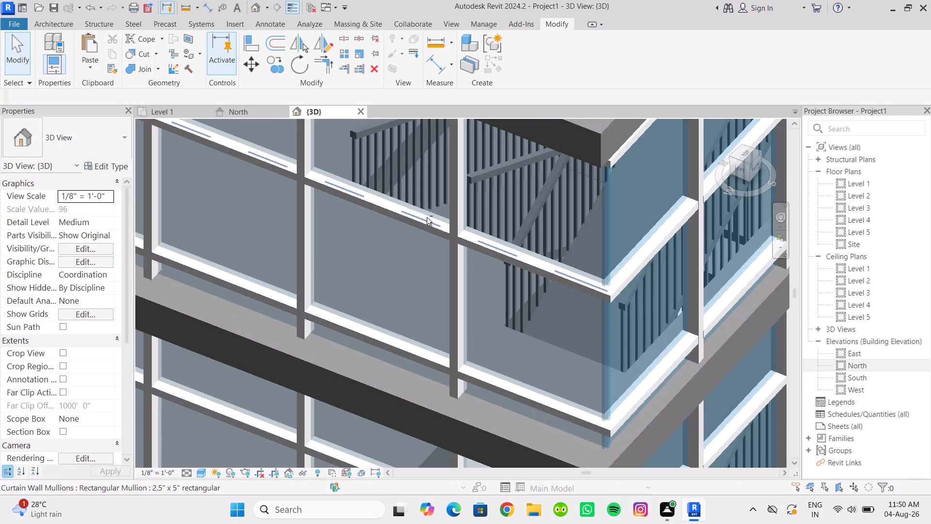
shift+middle_drag(416, 221, 462, 268)
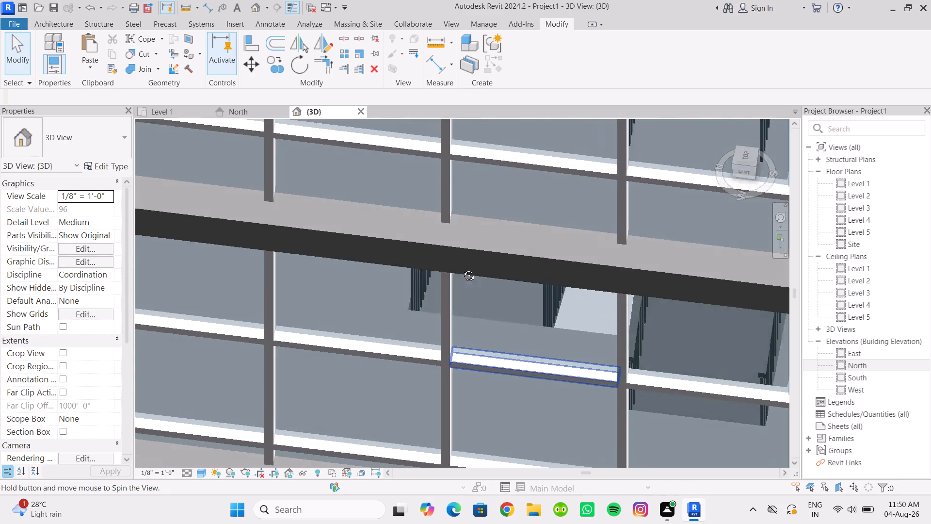
shift+middle_drag(462, 268, 468, 249)
scroll(453, 279, up, 3)
shift+middle_drag(452, 279, 346, 210)
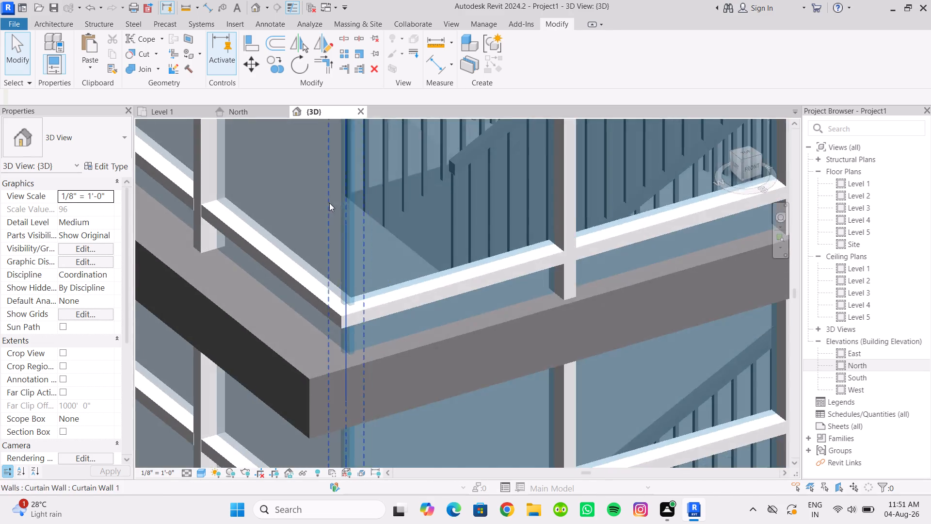
scroll(328, 207, down, 15)
shift+middle_drag(392, 221, 310, 208)
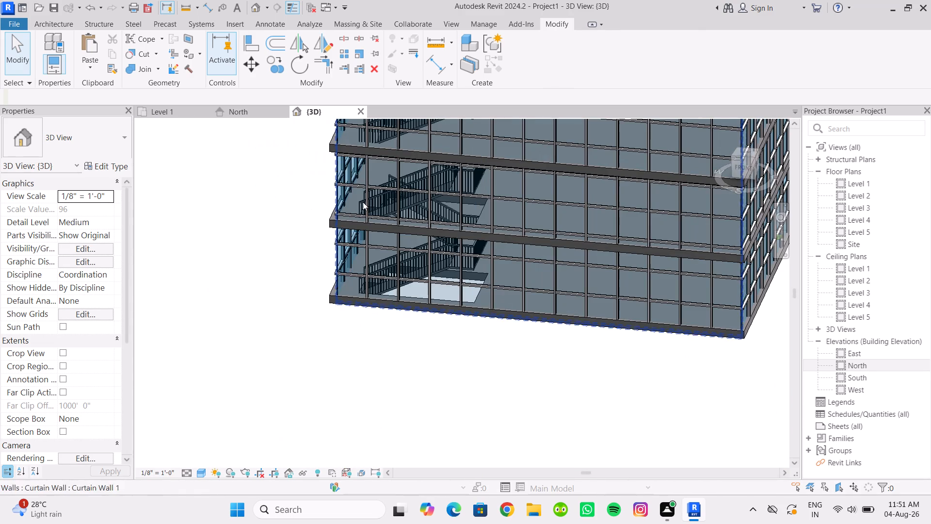
scroll(432, 188, up, 3)
scroll(471, 202, down, 3)
scroll(484, 260, up, 5)
scroll(443, 264, down, 2)
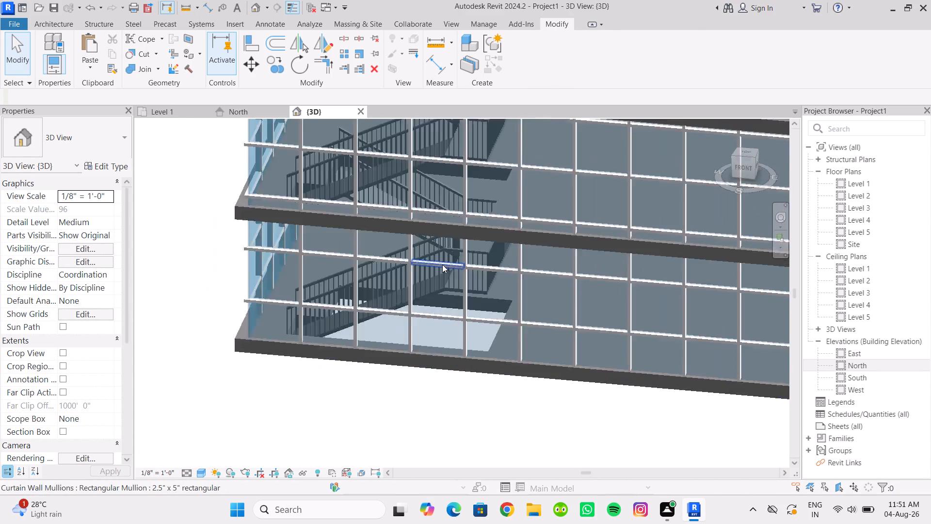
scroll(442, 264, down, 8)
middle_drag(437, 253, 459, 310)
scroll(455, 179, down, 2)
scroll(445, 148, up, 5)
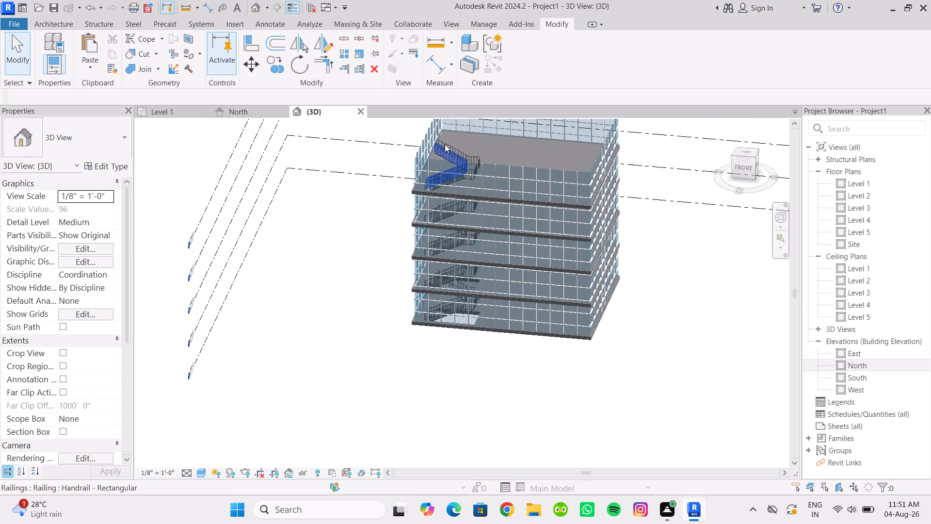
shift+middle_drag(454, 153, 400, 313)
scroll(470, 294, down, 2)
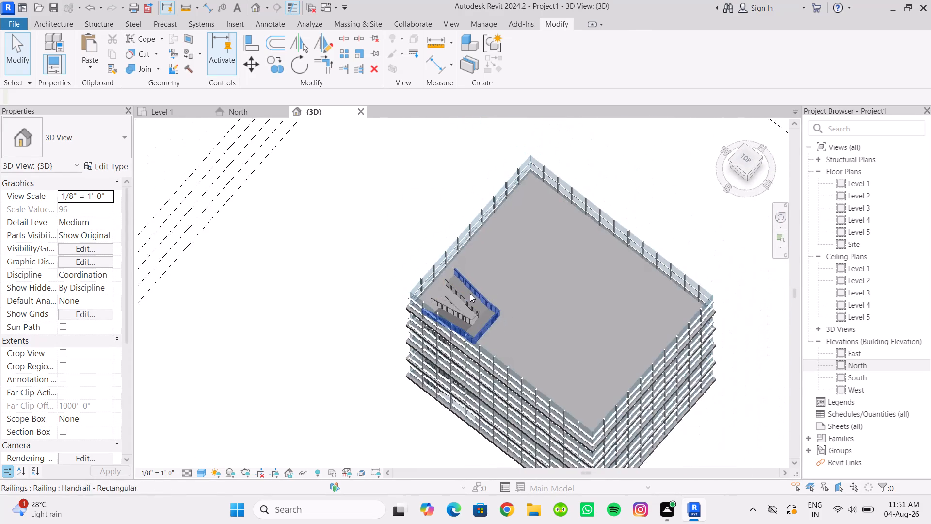
shift+middle_drag(470, 294, 568, 110)
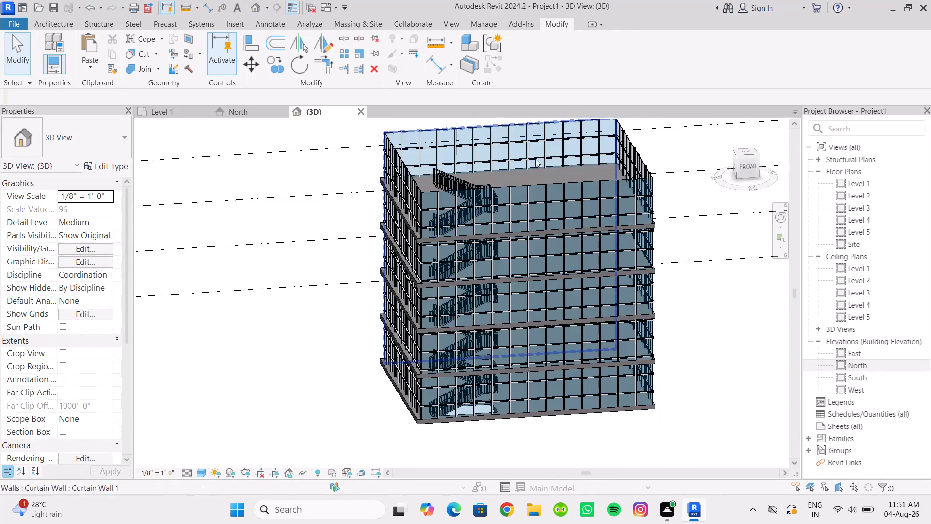
scroll(531, 160, down, 3)
middle_drag(530, 162, 510, 257)
scroll(471, 235, up, 1)
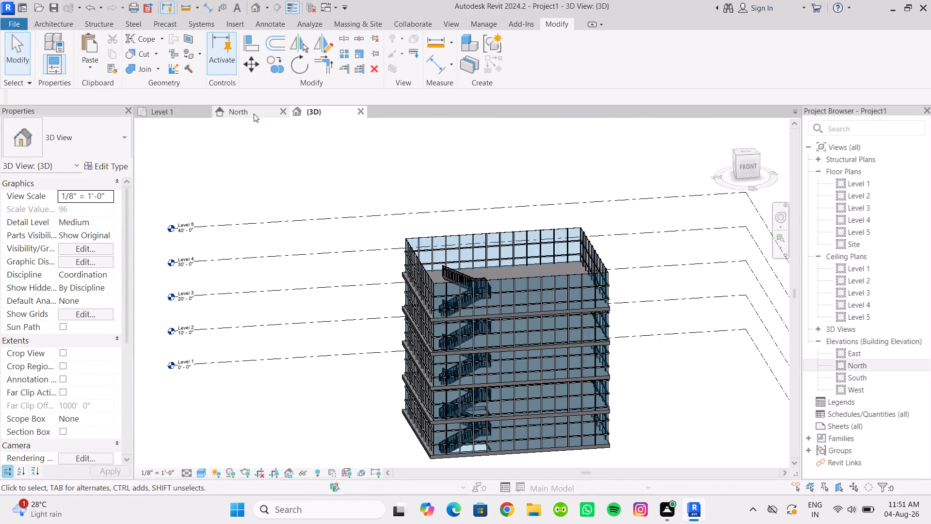
Select the Level 1 ramp in the North elevation and examine it and the ramp stack up to the top floor in 3D.
click(254, 114)
scroll(430, 206, down, 3)
middle_drag(430, 207, 419, 313)
scroll(428, 266, down, 2)
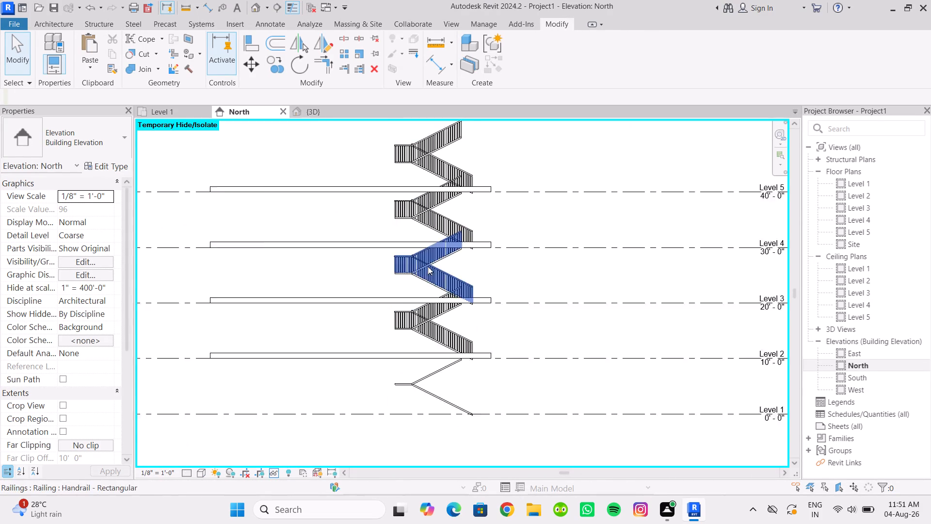
scroll(428, 266, down, 1)
middle_drag(427, 265, 425, 274)
click(305, 417)
scroll(429, 366, up, 3)
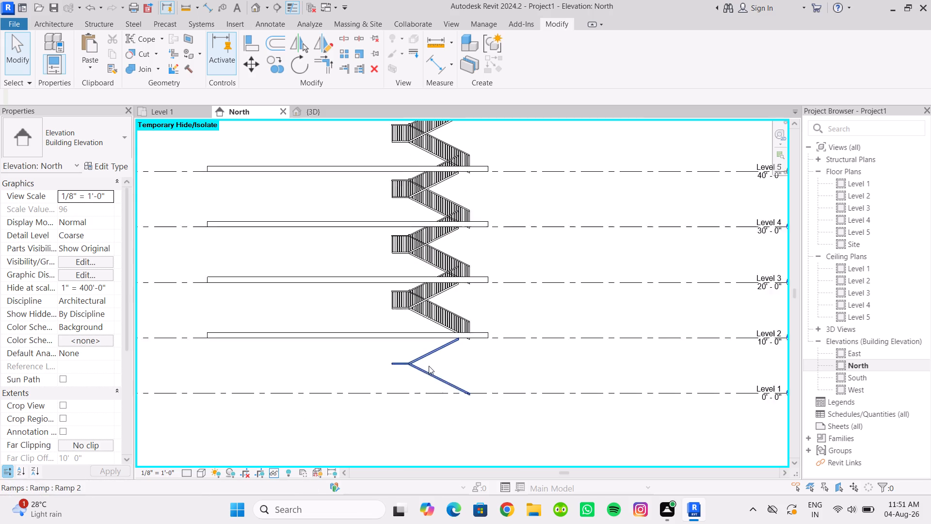
scroll(429, 366, up, 1)
click(413, 366)
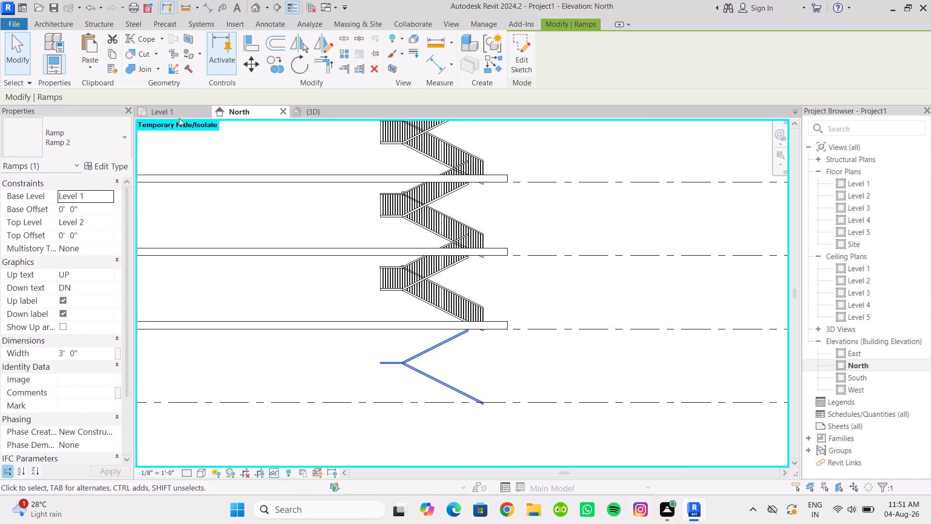
click(175, 111)
click(311, 115)
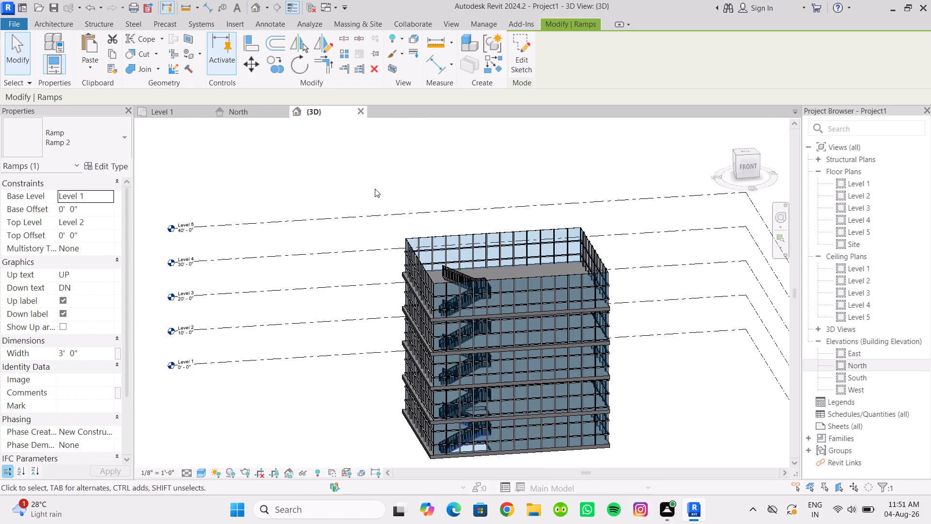
scroll(462, 279, down, 3)
scroll(482, 417, up, 5)
scroll(443, 336, up, 5)
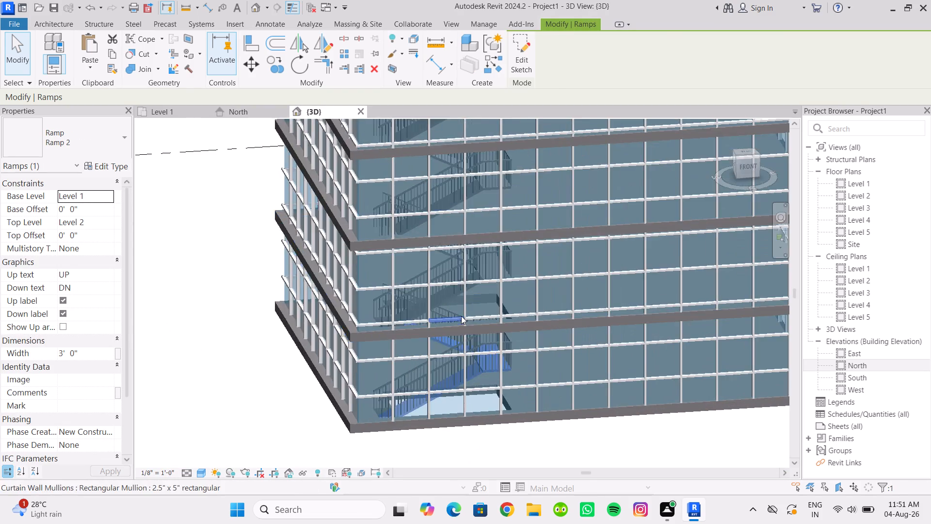
scroll(461, 324, down, 2)
shift+middle_drag(456, 329, 430, 217)
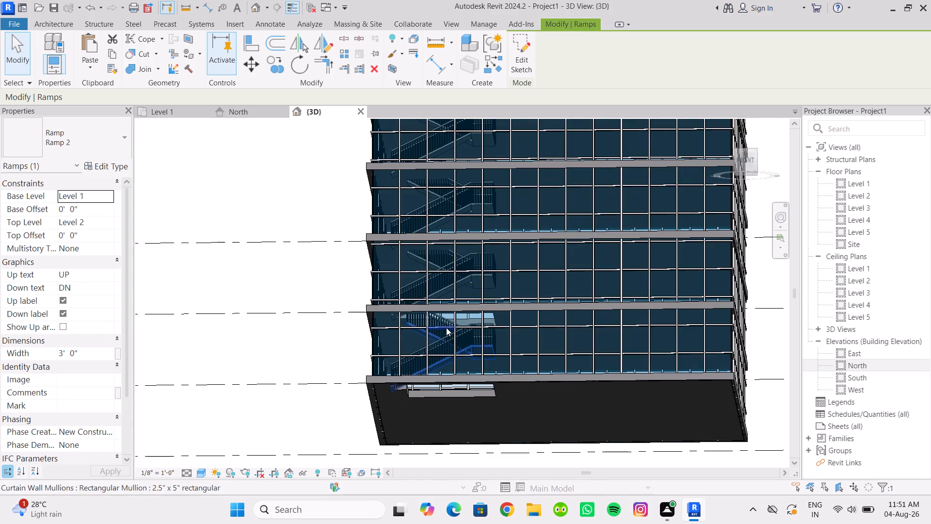
scroll(446, 327, down, 5)
shift+middle_drag(445, 292, 443, 370)
middle_drag(449, 207, 448, 330)
scroll(446, 301, up, 1)
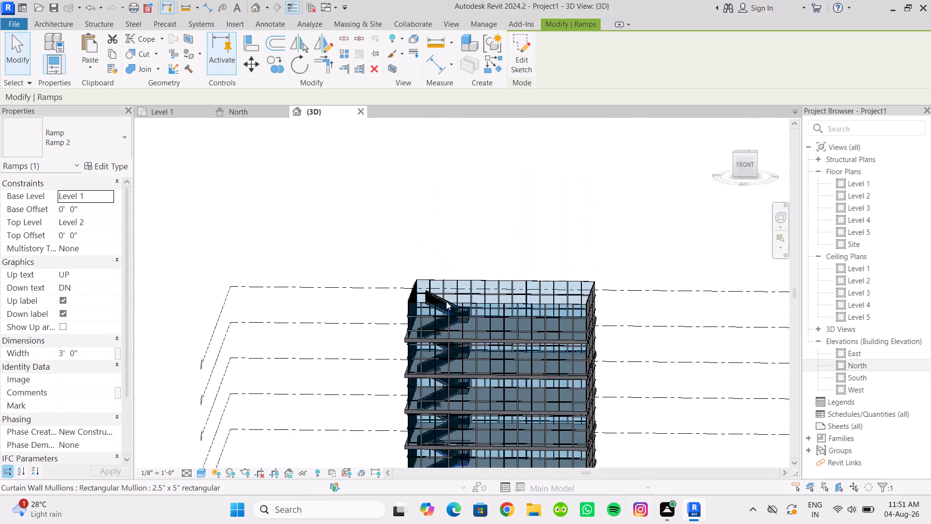
scroll(446, 301, up, 7)
shift+middle_drag(426, 321, 359, 391)
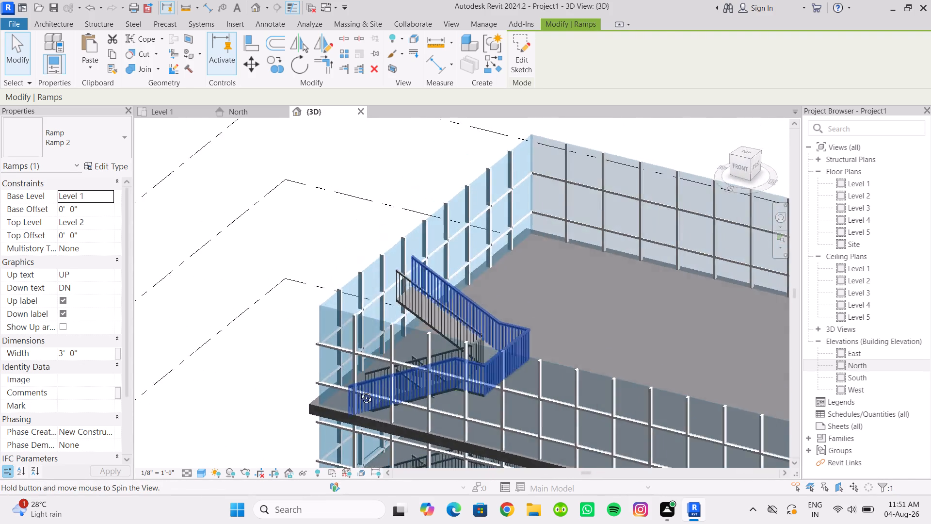
shift+middle_drag(359, 391, 267, 333)
scroll(419, 316, down, 4)
middle_drag(424, 324, 391, 208)
scroll(440, 218, down, 3)
shift+middle_drag(440, 219, 440, 222)
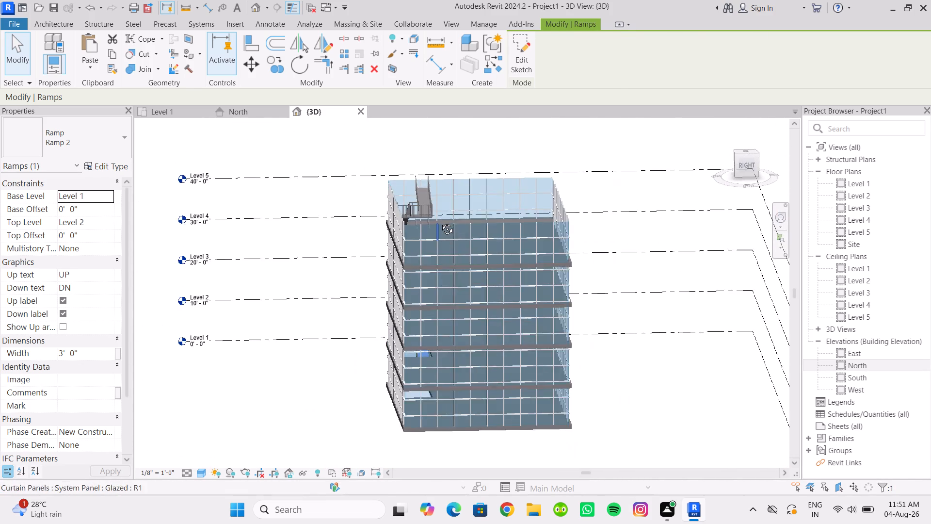
shift+middle_drag(440, 222, 391, 302)
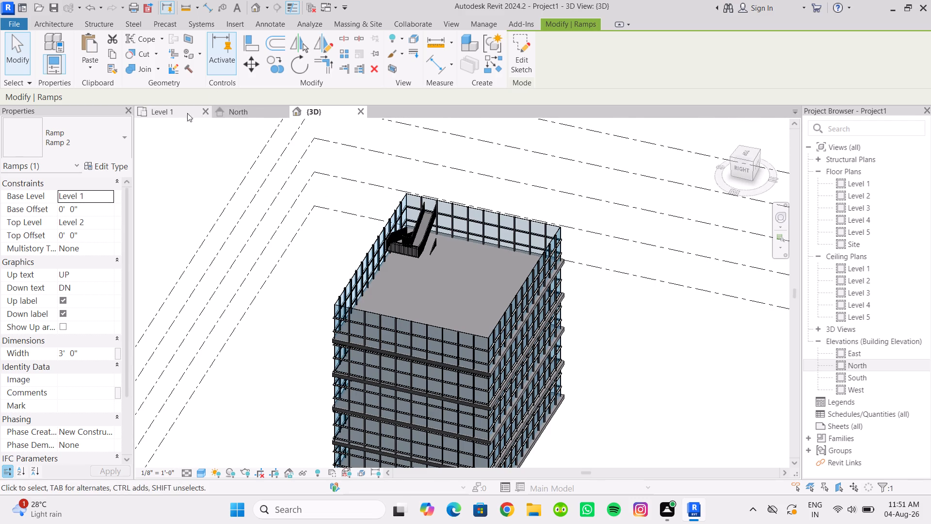
Reset the temporary hide/isolate in the North elevation to bring back the hidden building elements.
click(230, 112)
scroll(441, 200, down, 3)
middle_drag(440, 204, 488, 335)
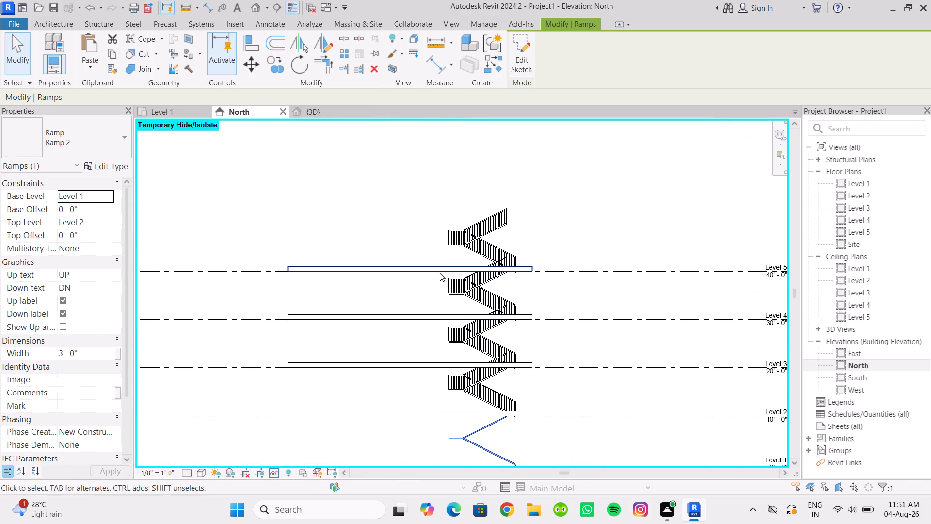
click(439, 270)
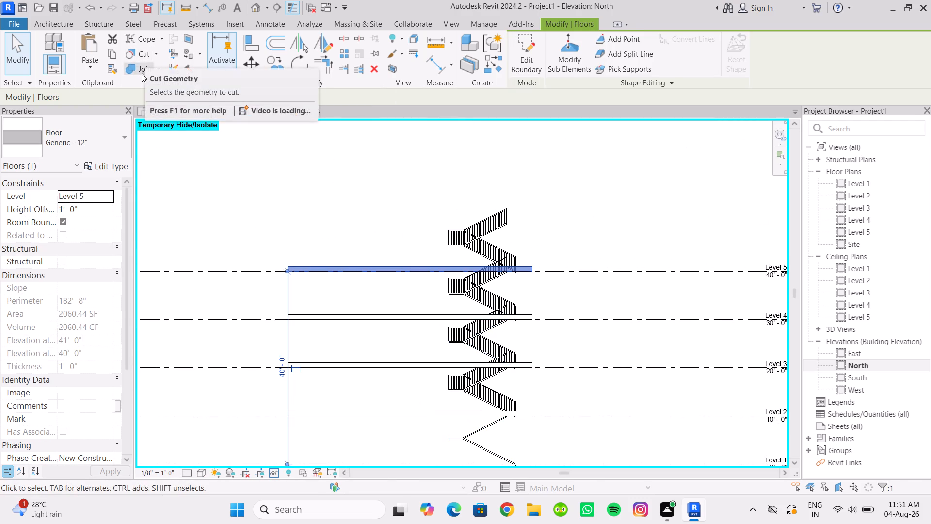
key(Escape)
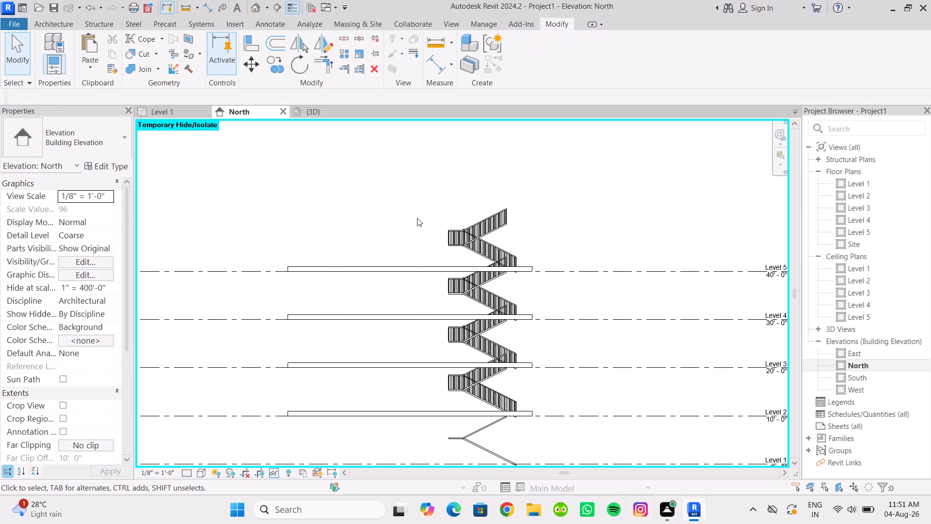
text(HR)
Copy the Level 5 floor slab up to the top end of the curtain wall in the North elevation, at a 12' 0" height offset.
scroll(273, 275, up, 5)
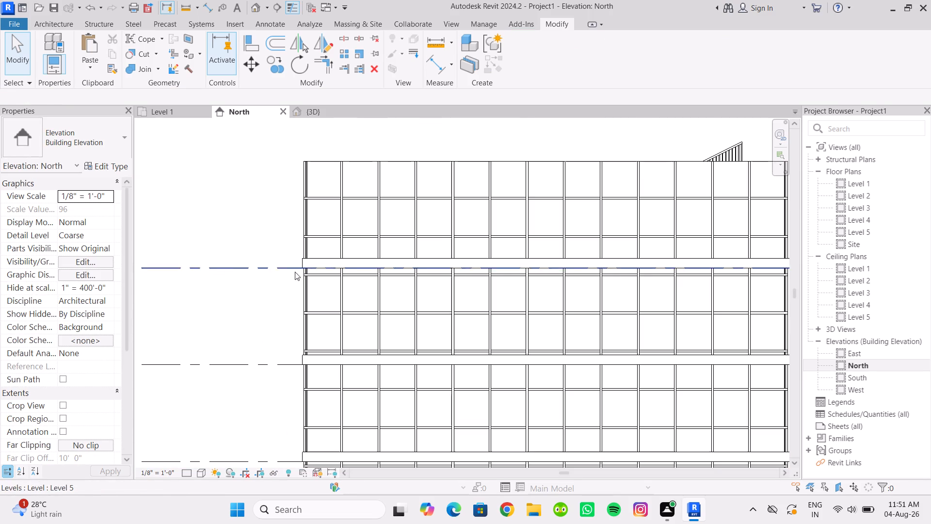
click(311, 262)
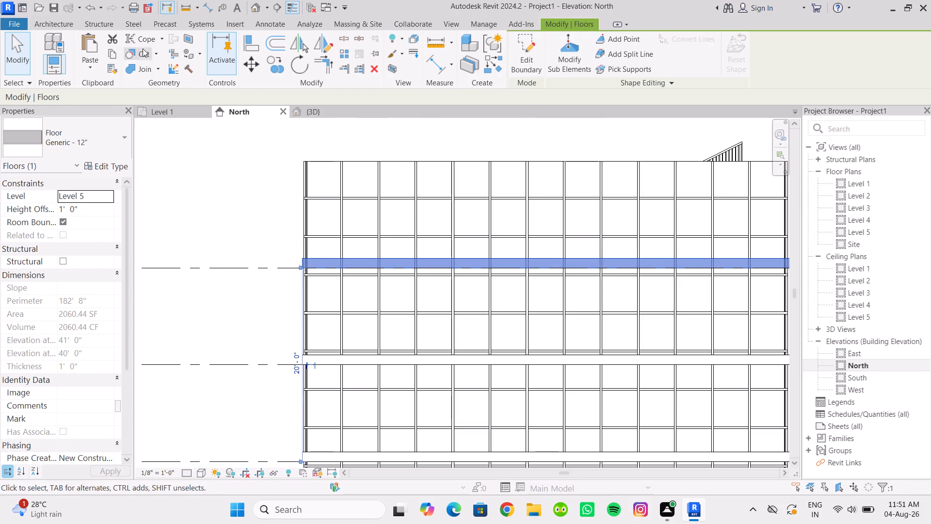
click(267, 65)
scroll(302, 271, up, 9)
click(305, 251)
scroll(309, 191, down, 6)
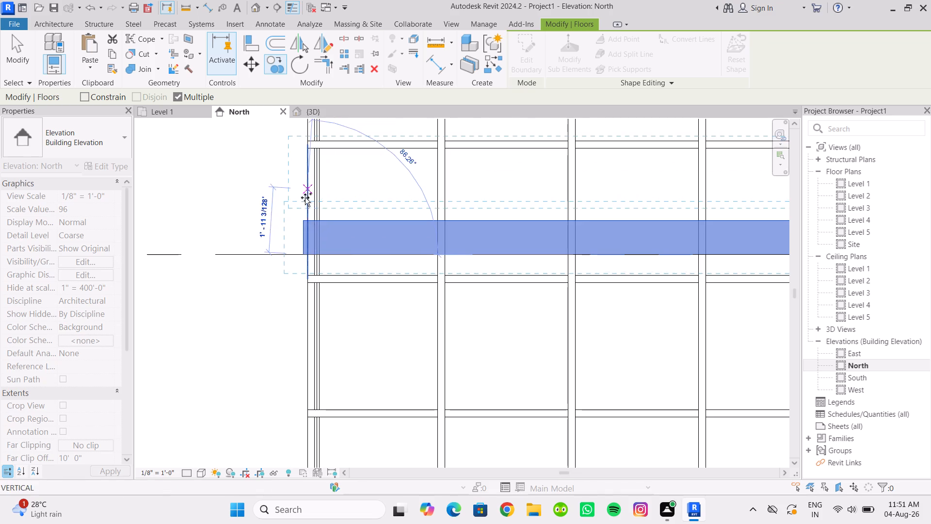
middle_drag(300, 198, 287, 383)
scroll(302, 236, up, 9)
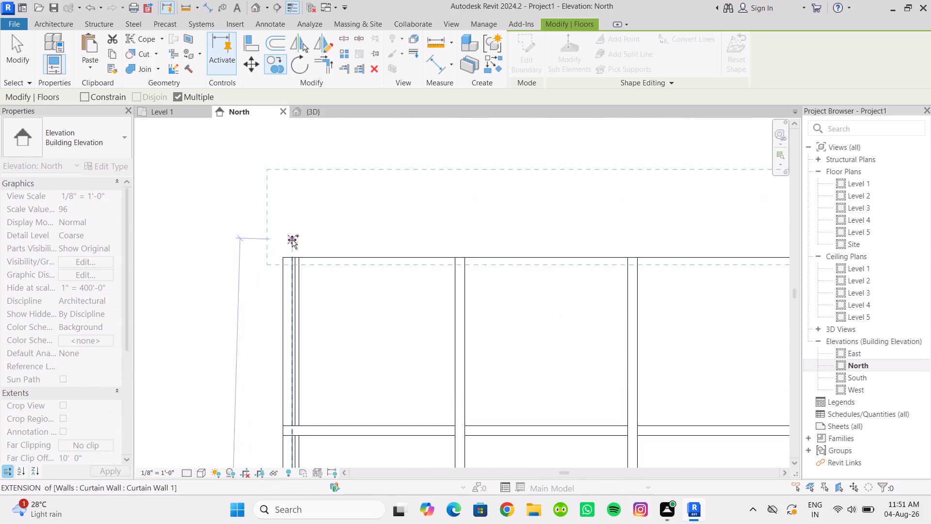
click(290, 258)
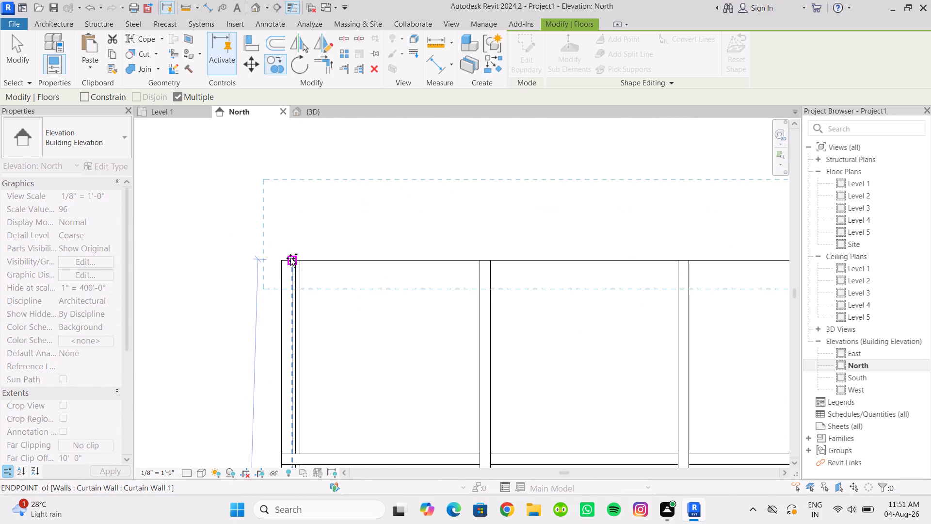
key(Escape)
scroll(257, 209, down, 7)
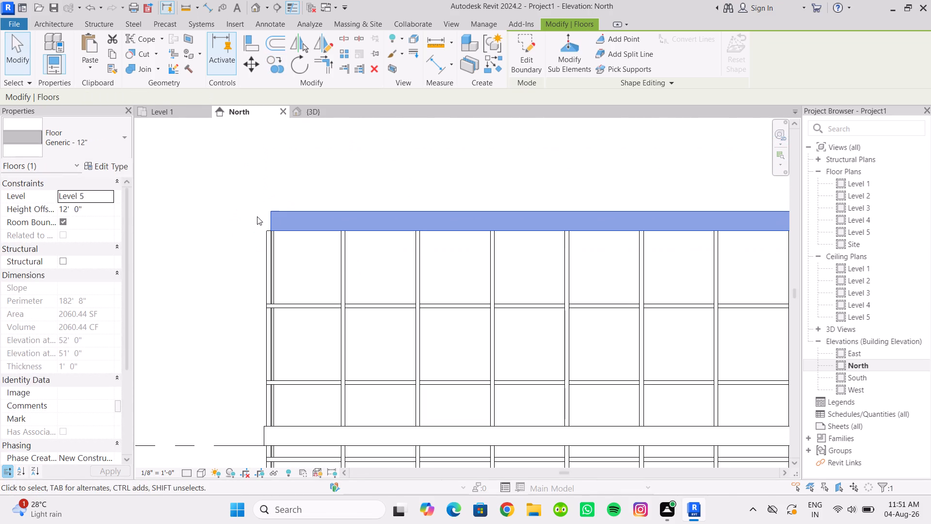
Nudge the copied roof slab outward in the North elevation so its edge overhangs the curtain wall like the slab below.
middle_drag(257, 217, 301, 215)
scroll(334, 231, down, 3)
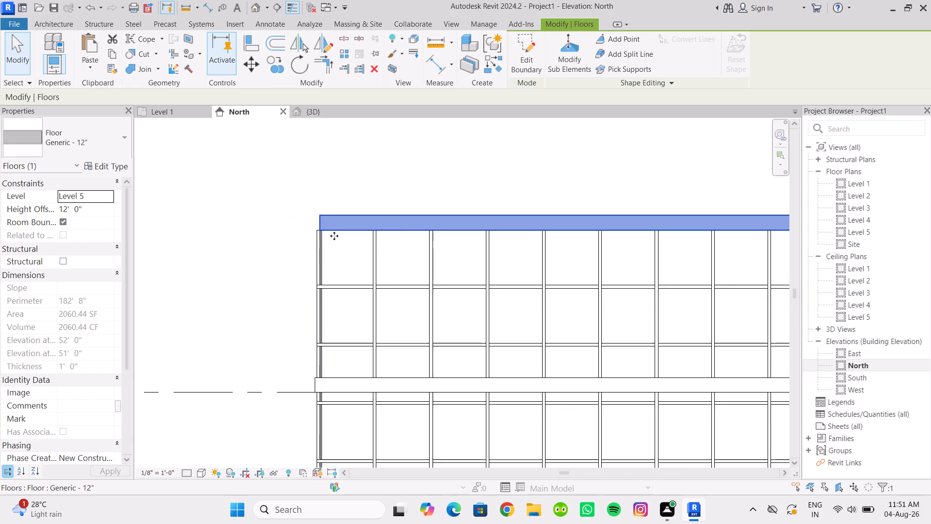
scroll(334, 236, down, 5)
middle_drag(351, 244, 335, 251)
key(Left)
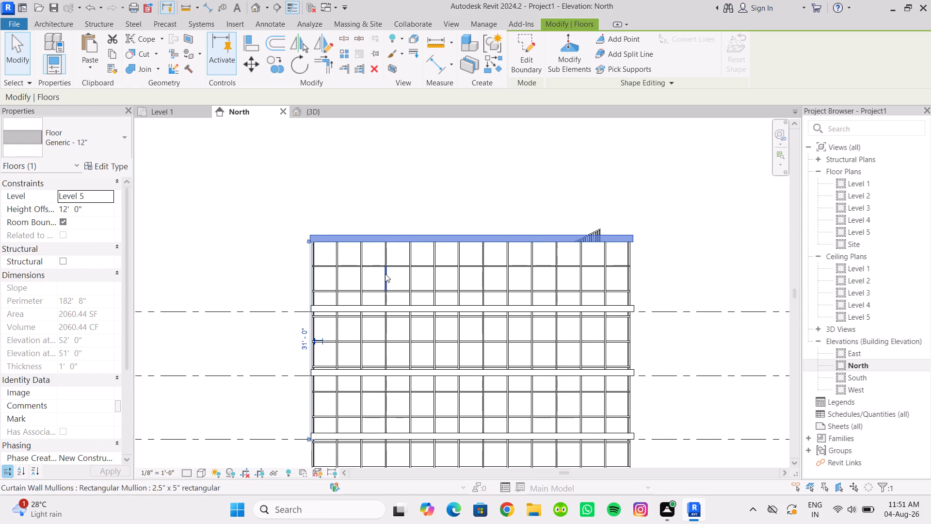
scroll(315, 251, up, 11)
key(Left)
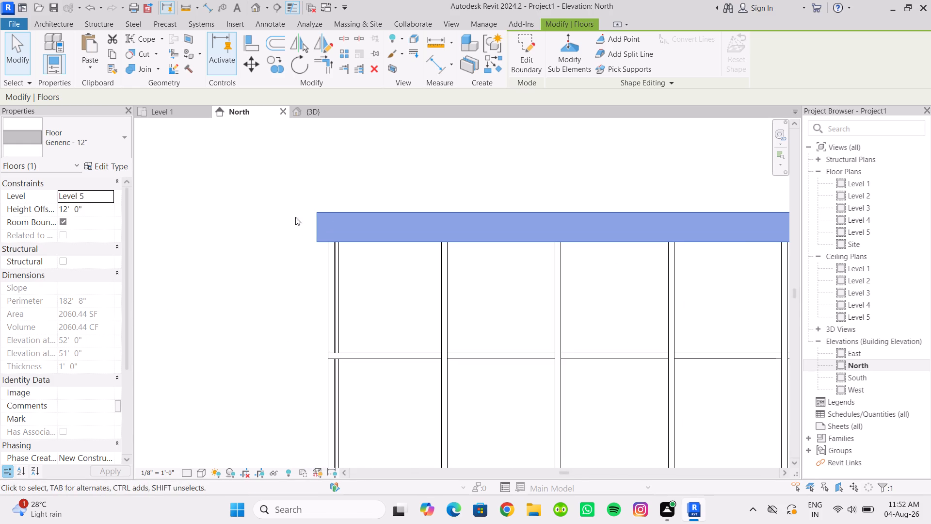
click(289, 227)
scroll(248, 237, down, 6)
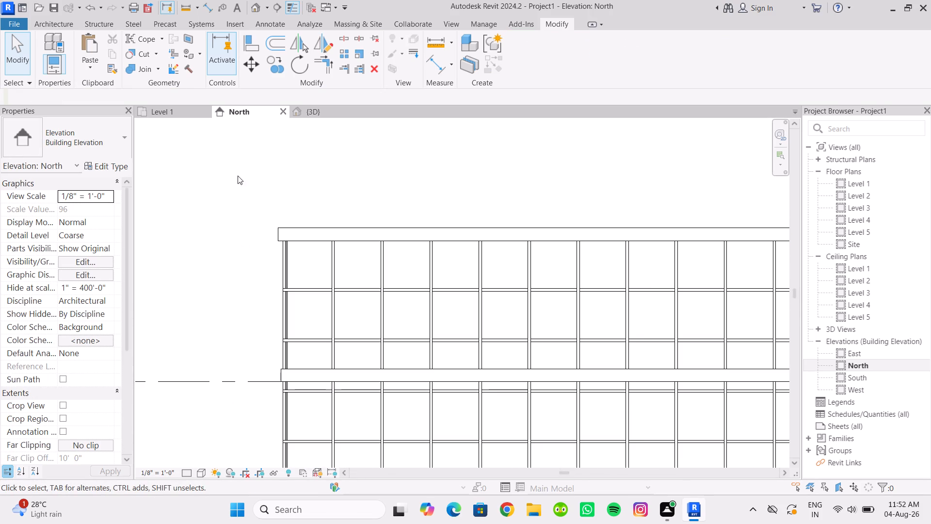
Examine the new roof slab and the top-storey ramp beneath it from several angles in the 3D view.
click(301, 114)
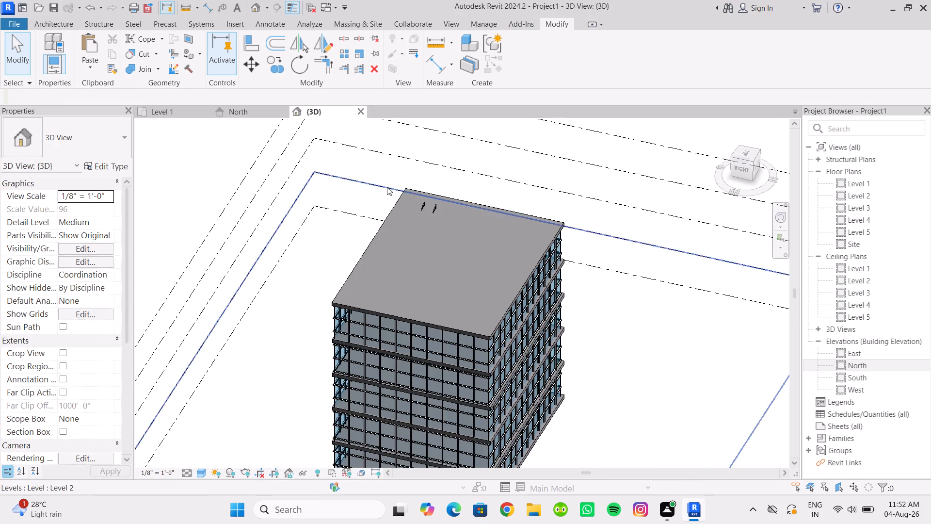
scroll(400, 211, down, 4)
scroll(403, 236, up, 4)
shift+middle_drag(403, 236, 457, 149)
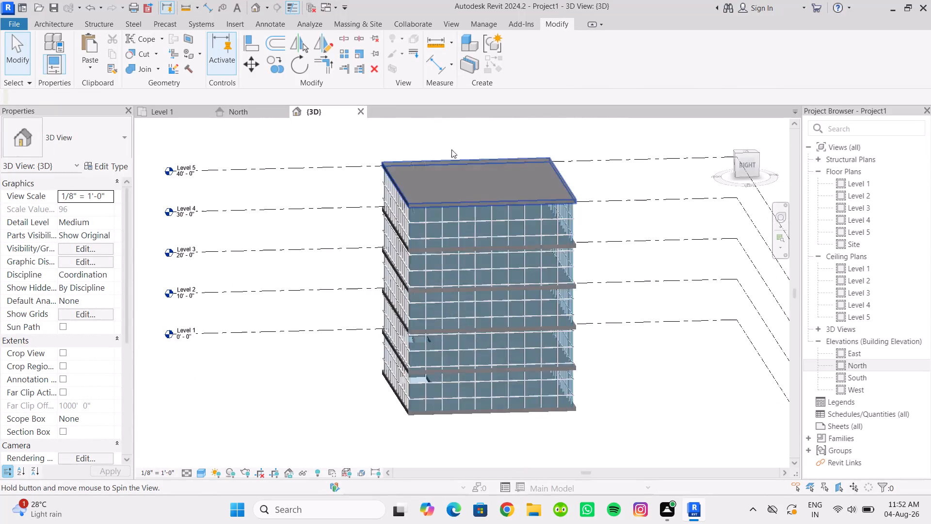
scroll(419, 164, up, 8)
shift+middle_drag(409, 168, 506, 132)
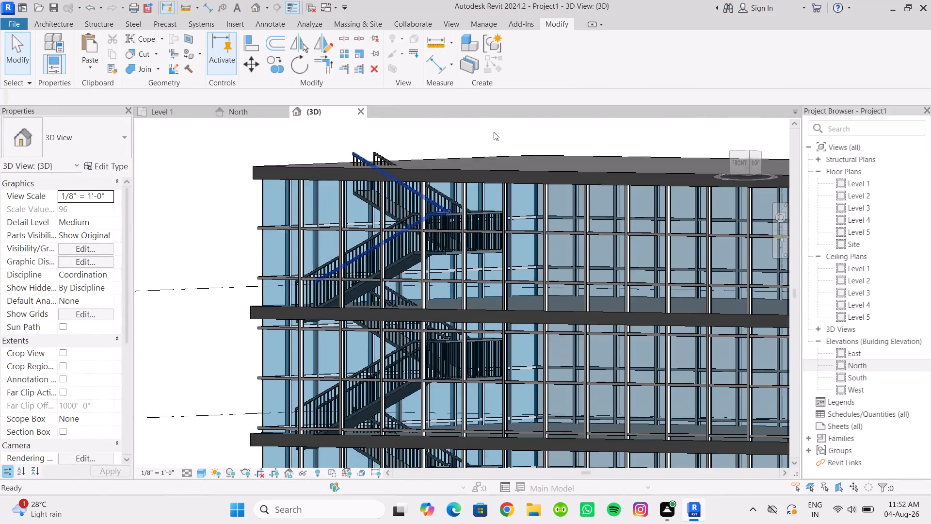
scroll(482, 140, down, 3)
middle_drag(481, 144, 535, 149)
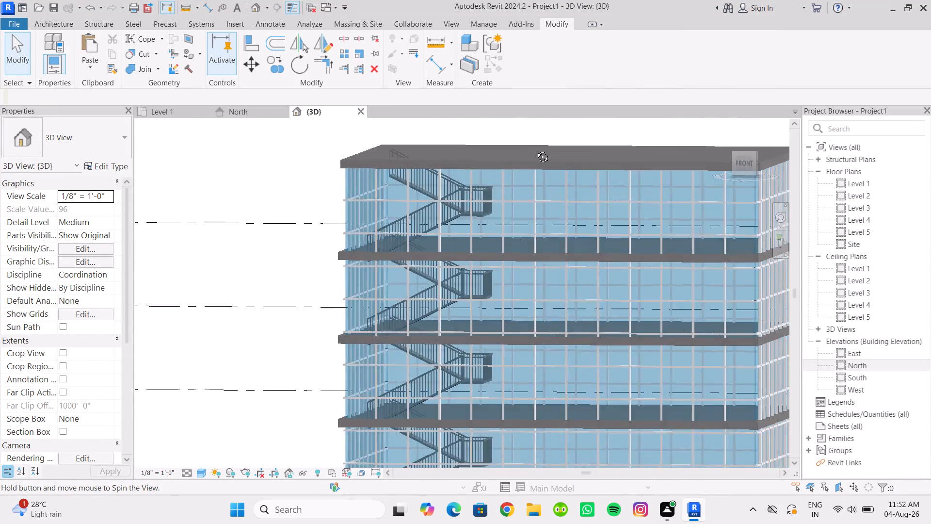
middle_drag(535, 149, 546, 138)
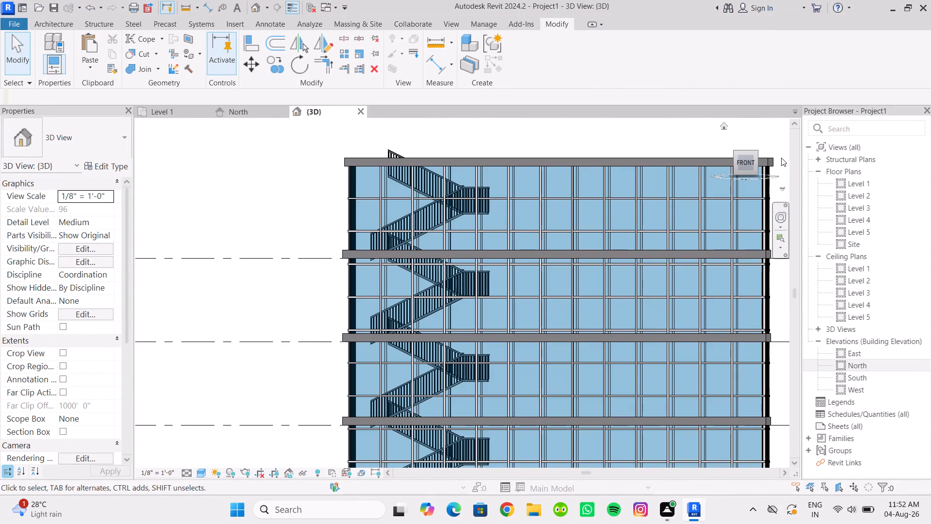
Examine the building from the front and corners in 3D, moving in on the ramp stack behind the curtain wall.
click(751, 163)
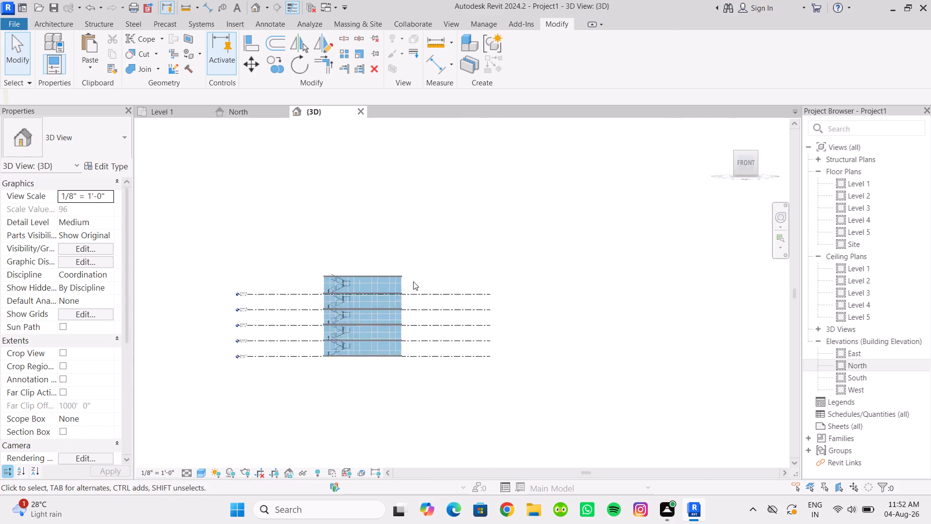
scroll(421, 254, up, 5)
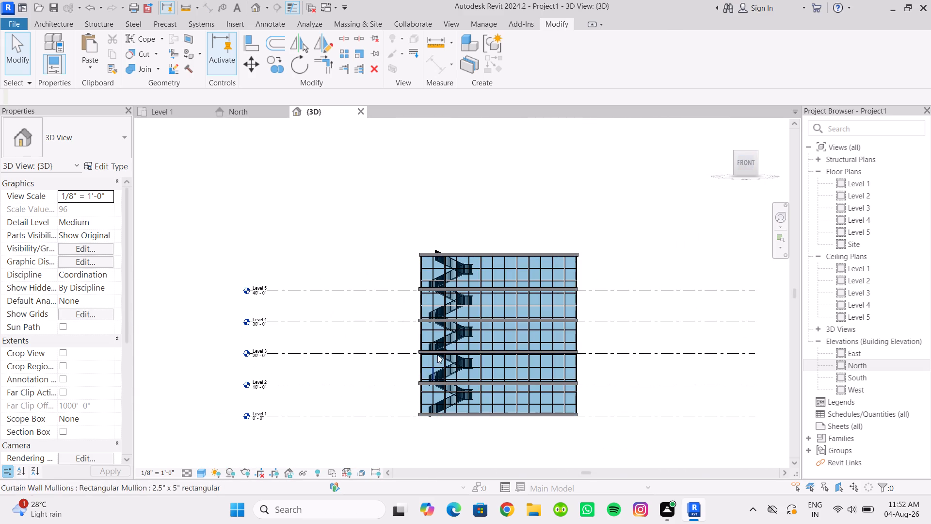
scroll(505, 317, down, 2)
shift+middle_drag(503, 319, 449, 374)
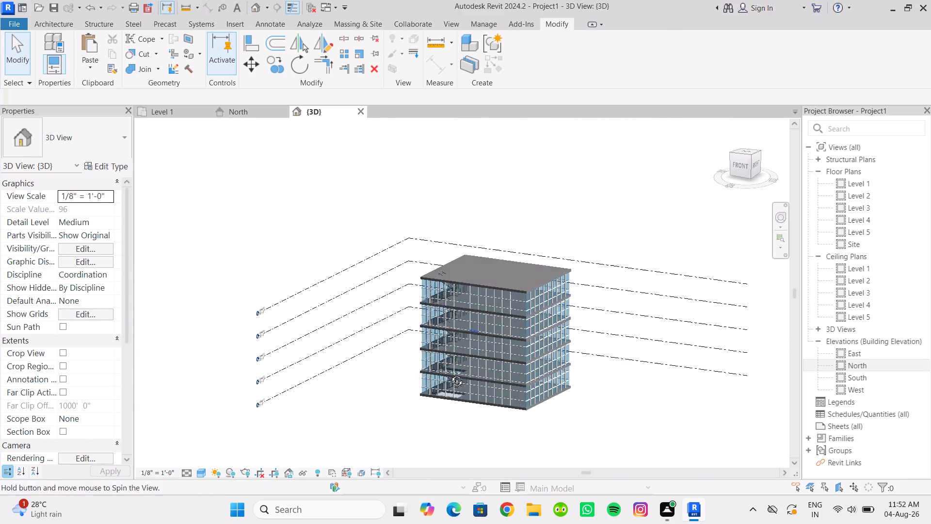
shift+middle_drag(449, 374, 449, 373)
scroll(449, 328, up, 8)
shift+middle_drag(453, 301, 479, 215)
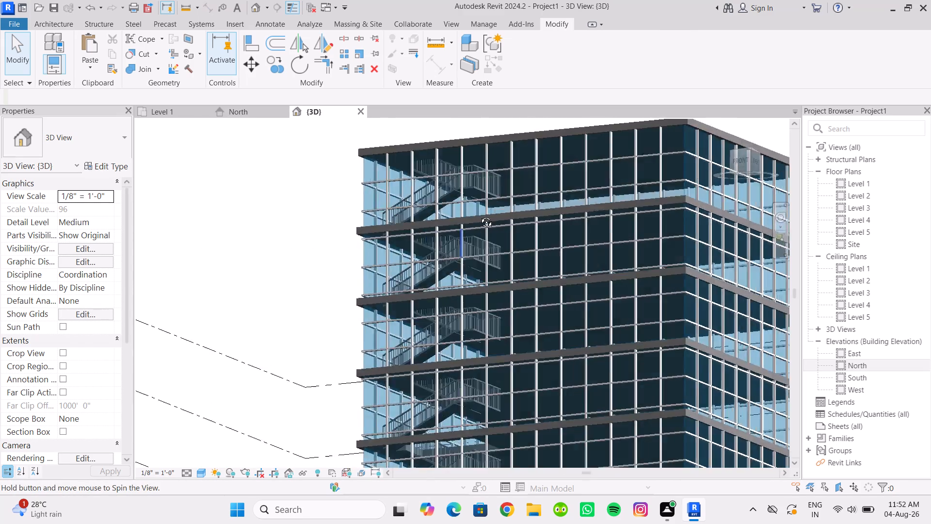
shift+middle_drag(479, 215, 565, 316)
scroll(566, 317, down, 2)
middle_drag(562, 312, 438, 225)
scroll(416, 235, up, 3)
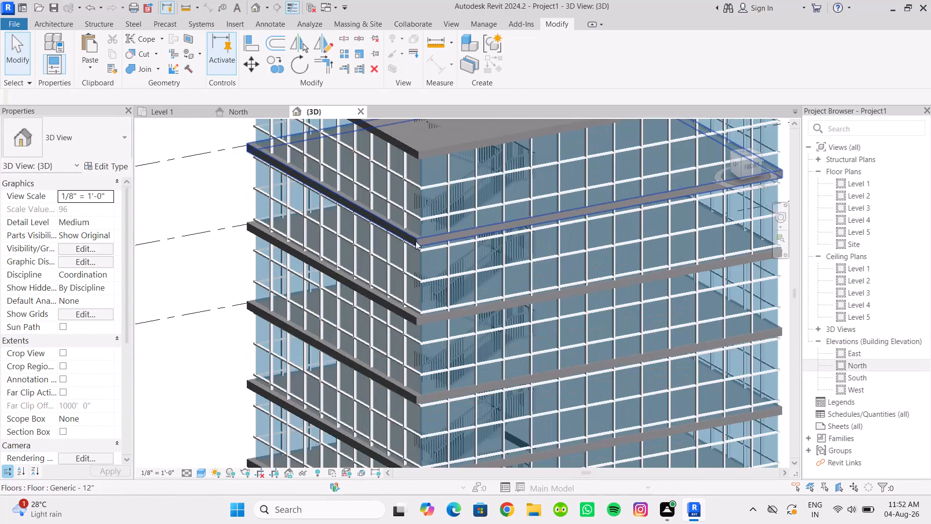
shift+middle_drag(416, 241, 353, 192)
shift+scroll(416, 241, up, 1)
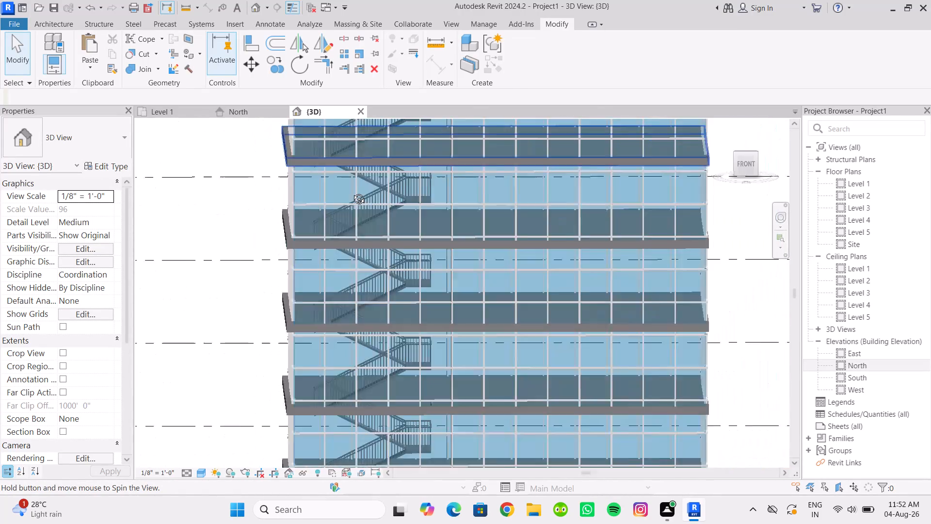
scroll(337, 185, down, 4)
shift+middle_drag(337, 185, 337, 191)
scroll(346, 178, up, 5)
scroll(418, 236, up, 5)
scroll(375, 234, up, 1)
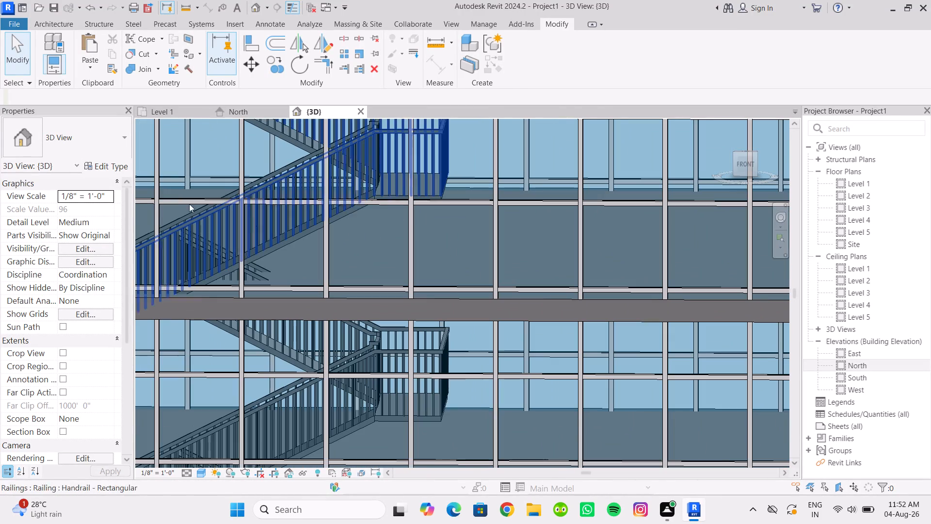
scroll(385, 204, up, 8)
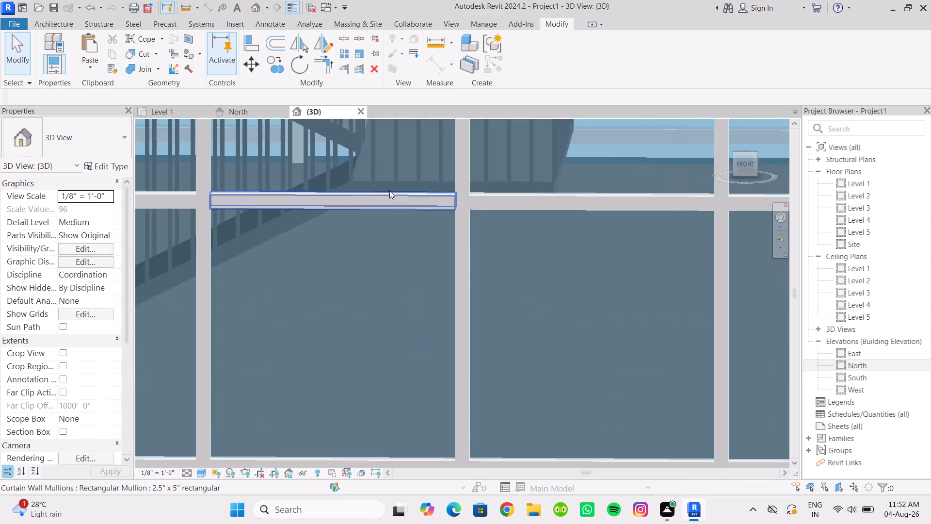
middle_drag(389, 190, 391, 205)
shift+scroll(389, 190, up, 1)
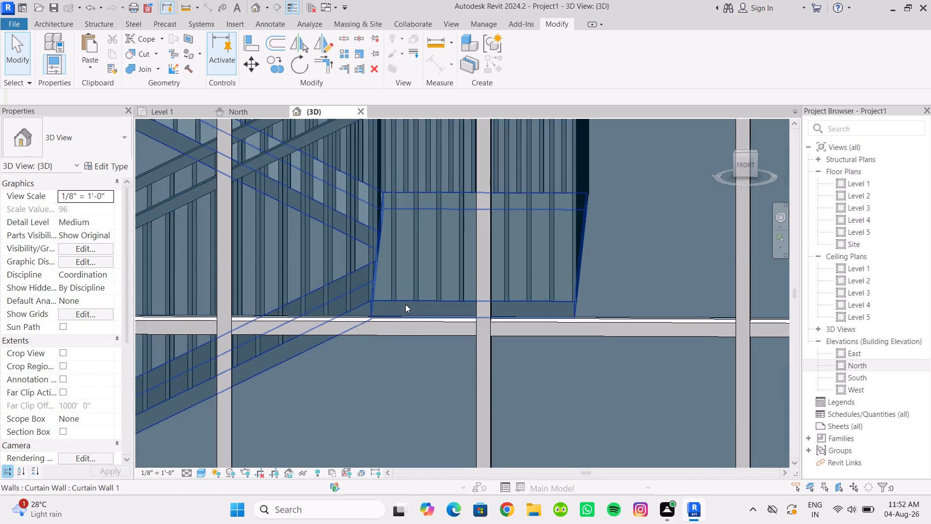
Change the Shape of the Ramp 2 type from the Level 4 ramp's type properties to Solid.
scroll(405, 304, down, 2)
shift+middle_drag(400, 295, 413, 272)
click(378, 262)
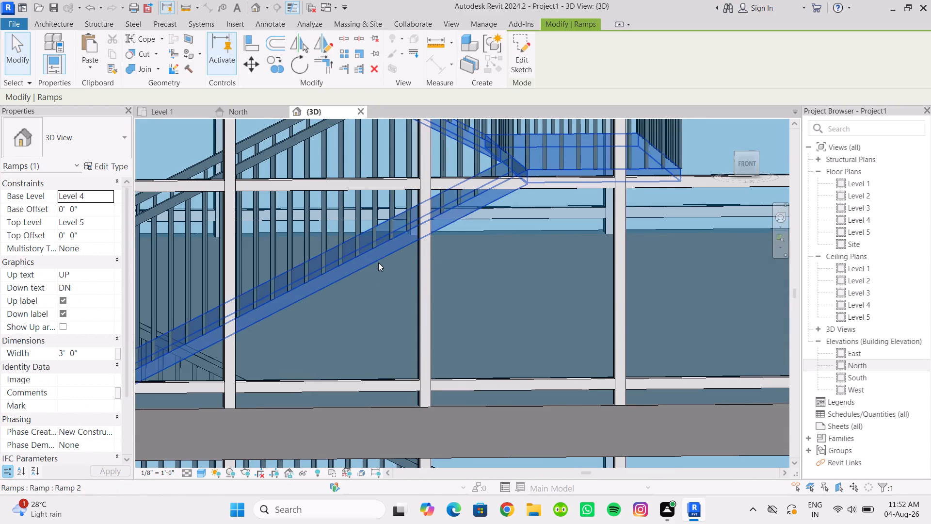
click(105, 166)
click(732, 157)
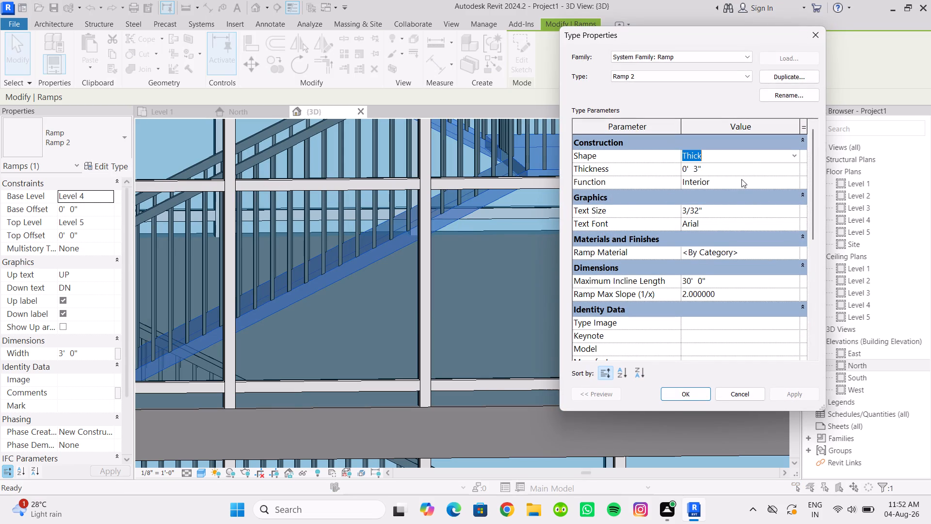
click(795, 155)
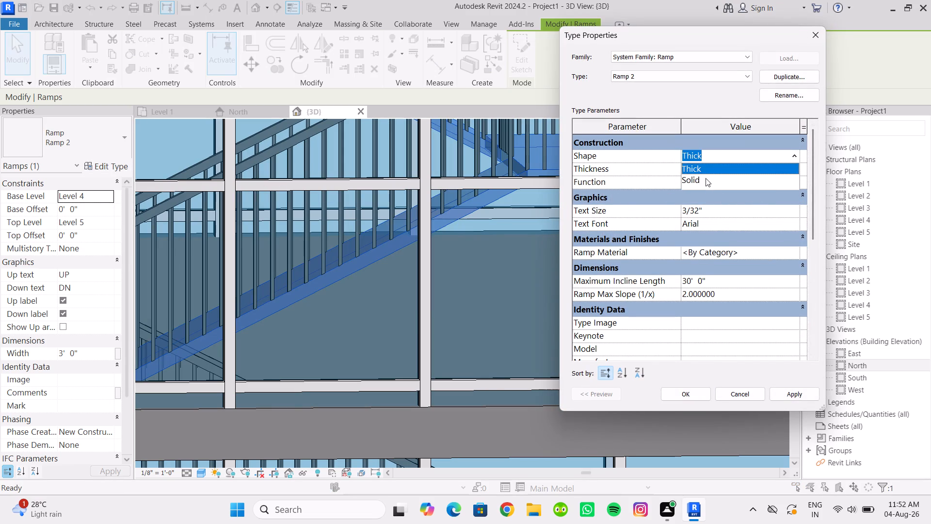
click(703, 178)
click(682, 390)
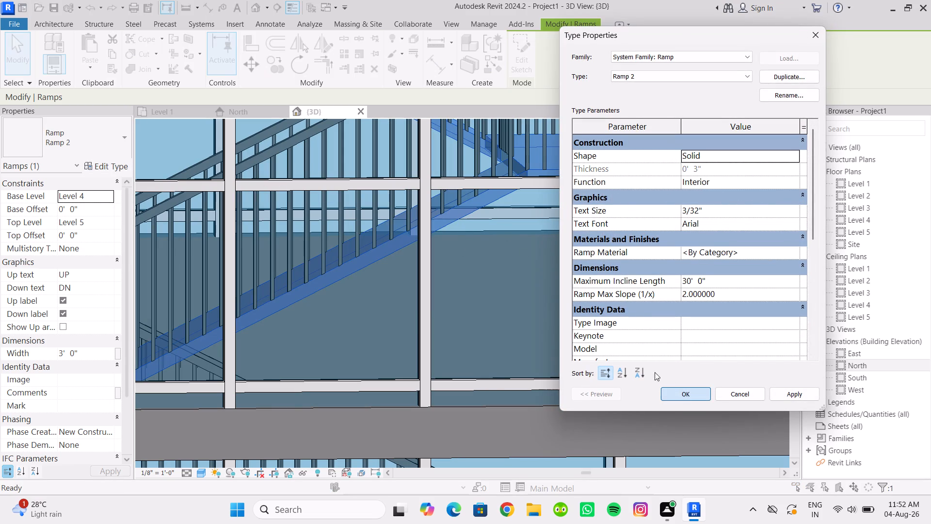
scroll(465, 233, down, 12)
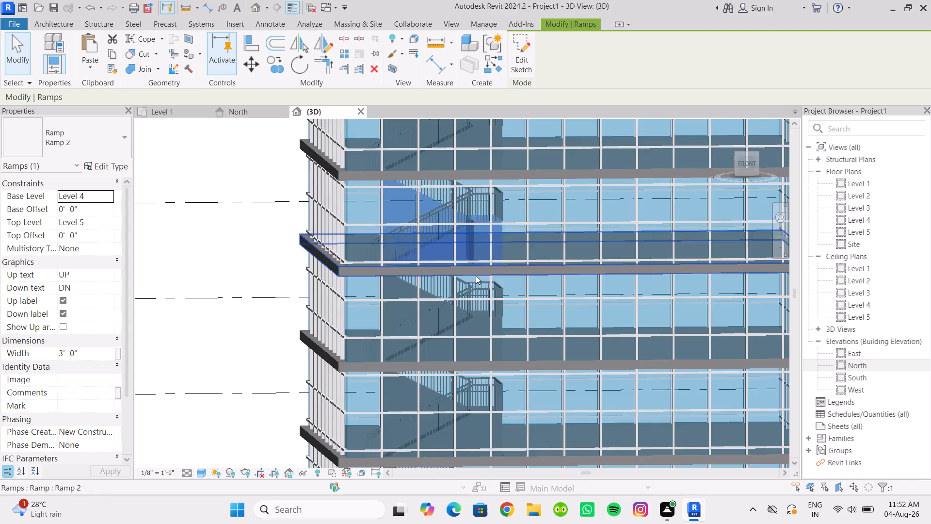
shift+middle_drag(477, 288, 399, 295)
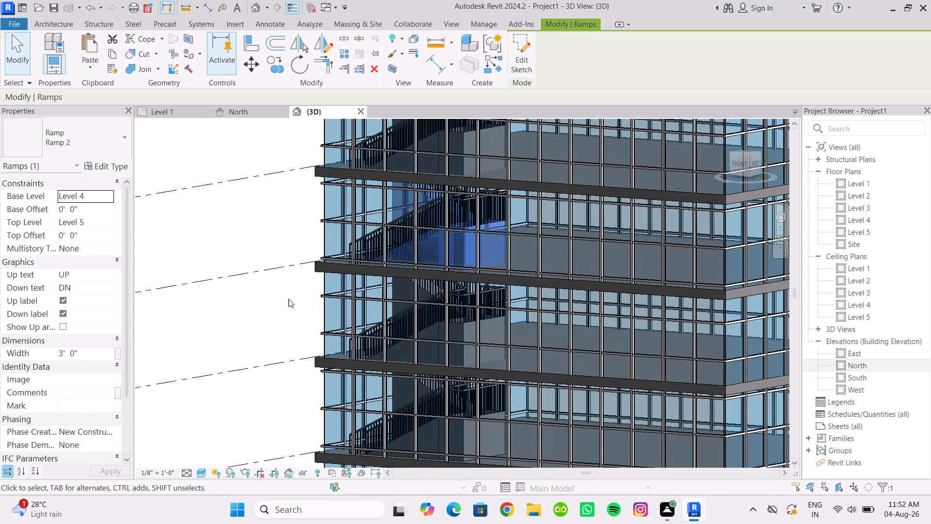
click(208, 305)
Examine the solid ramps, slabs and roof across all storeys from the left and front sides in 3D.
scroll(384, 324, down, 2)
shift+middle_drag(384, 324, 542, 363)
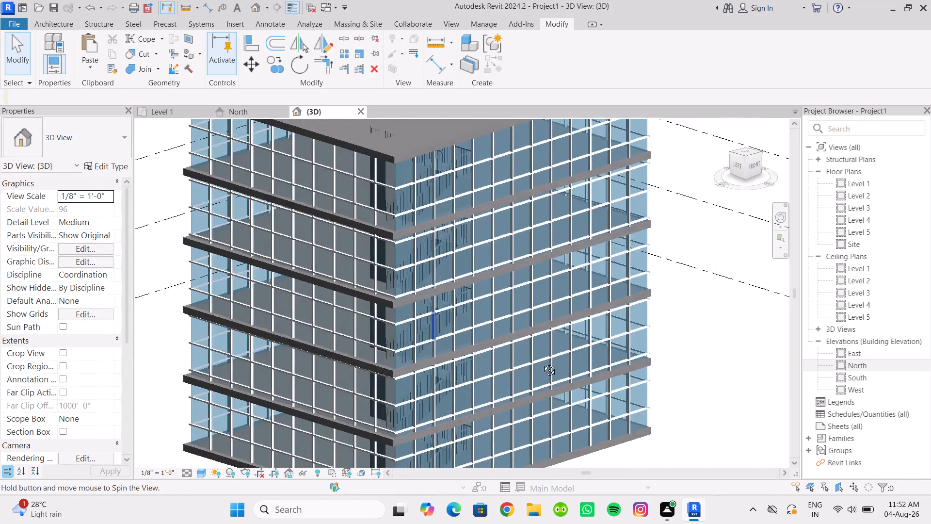
shift+middle_drag(542, 363, 544, 305)
scroll(456, 297, down, 4)
scroll(445, 272, up, 4)
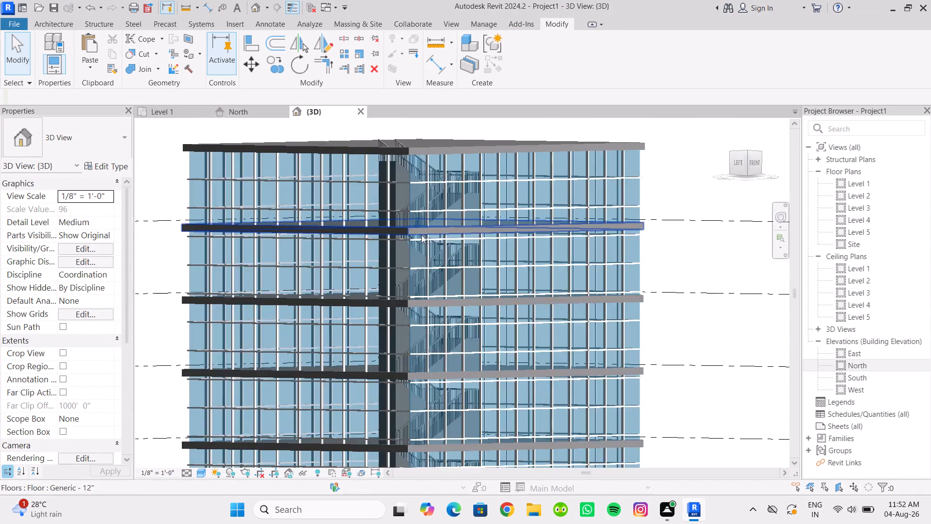
shift+middle_drag(421, 235, 521, 244)
scroll(405, 166, up, 2)
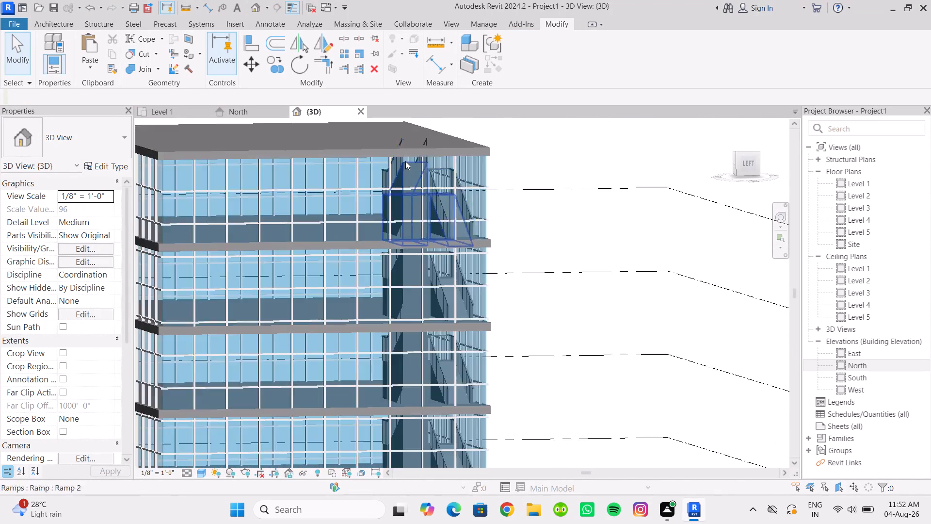
scroll(405, 161, up, 3)
scroll(417, 147, down, 3)
scroll(445, 286, down, 2)
shift+middle_drag(445, 288, 384, 262)
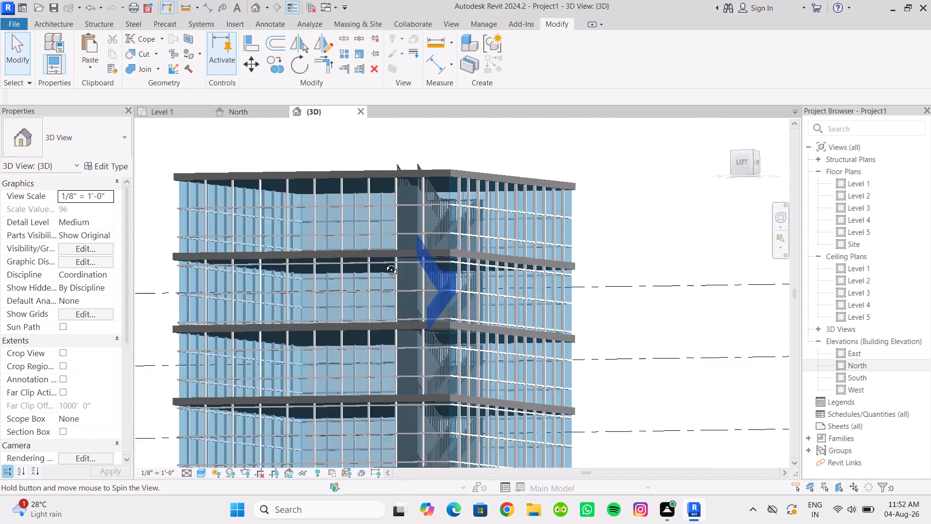
shift+middle_drag(384, 262, 314, 234)
scroll(322, 251, down, 3)
middle_drag(324, 256, 369, 355)
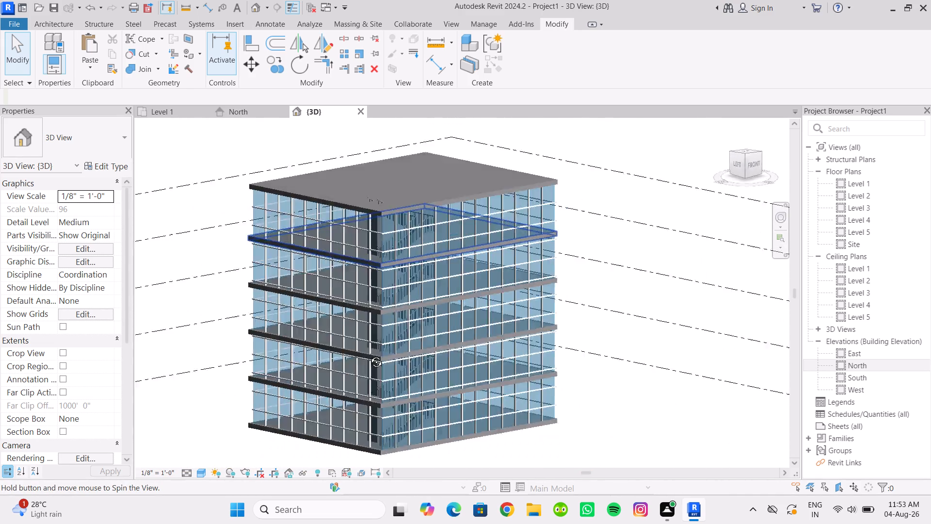
middle_drag(369, 355, 471, 360)
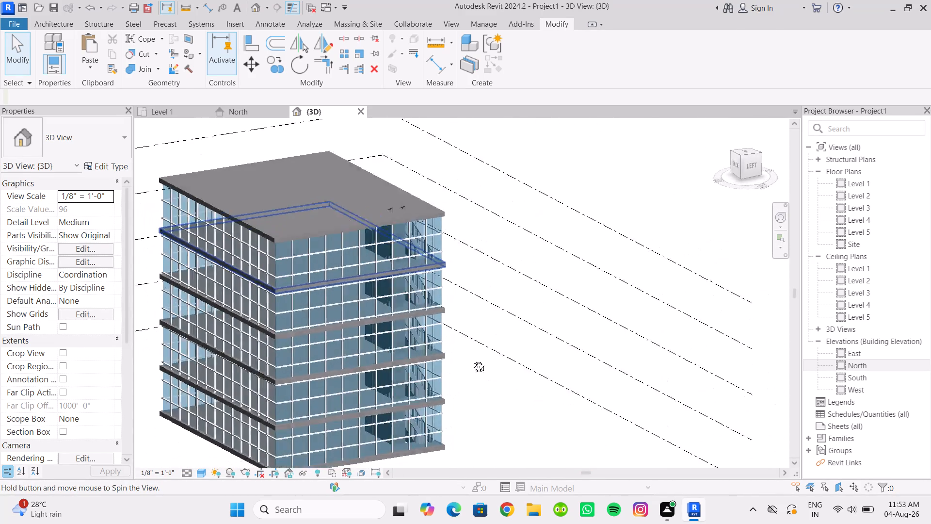
middle_drag(471, 360, 433, 348)
scroll(414, 304, up, 1)
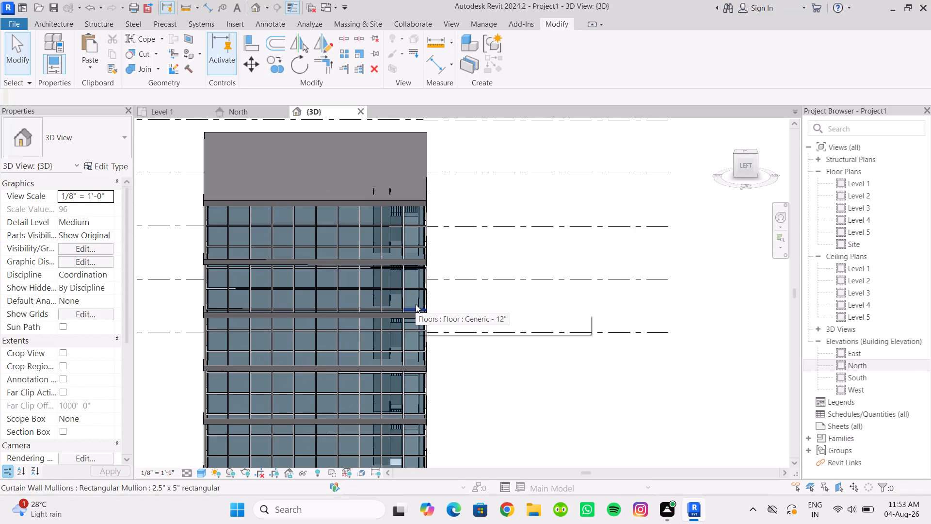
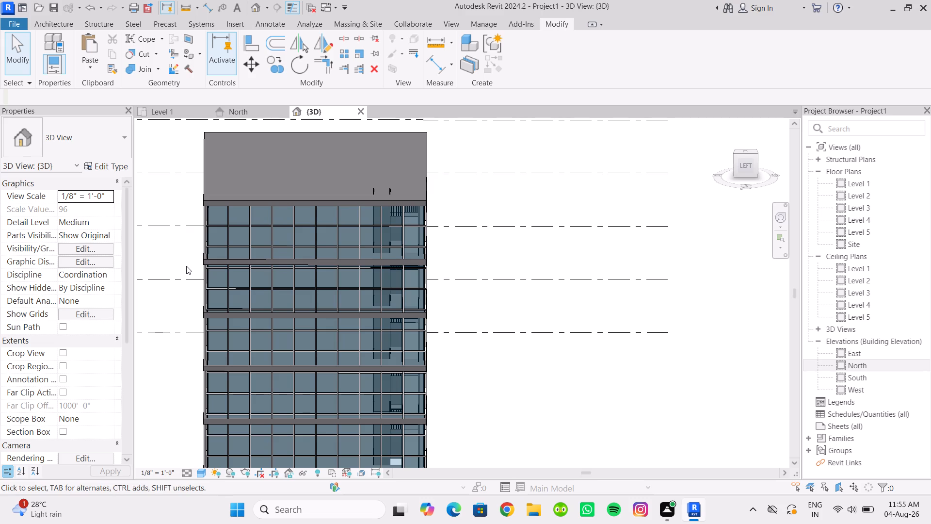
Examine the whole building with its ramp stack from the left, front and corner angles in the 3D view.
scroll(359, 349, down, 3)
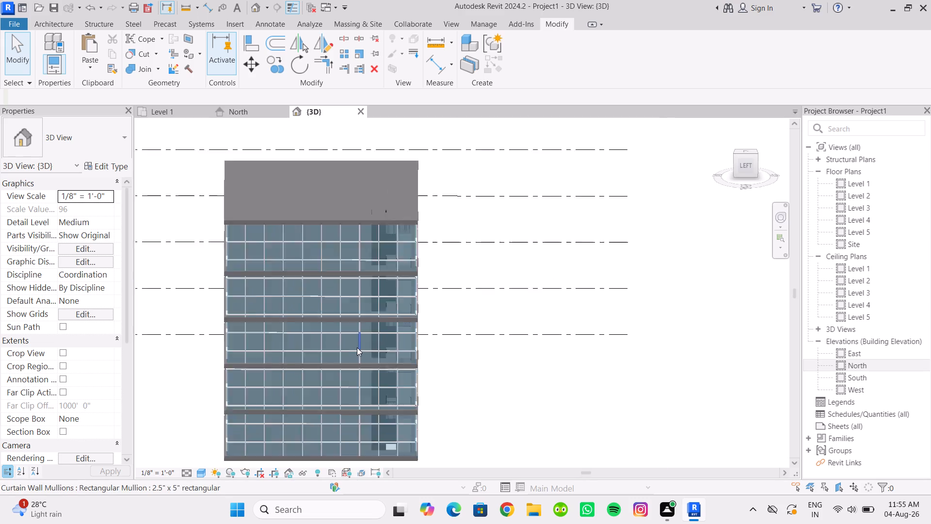
scroll(357, 347, down, 2)
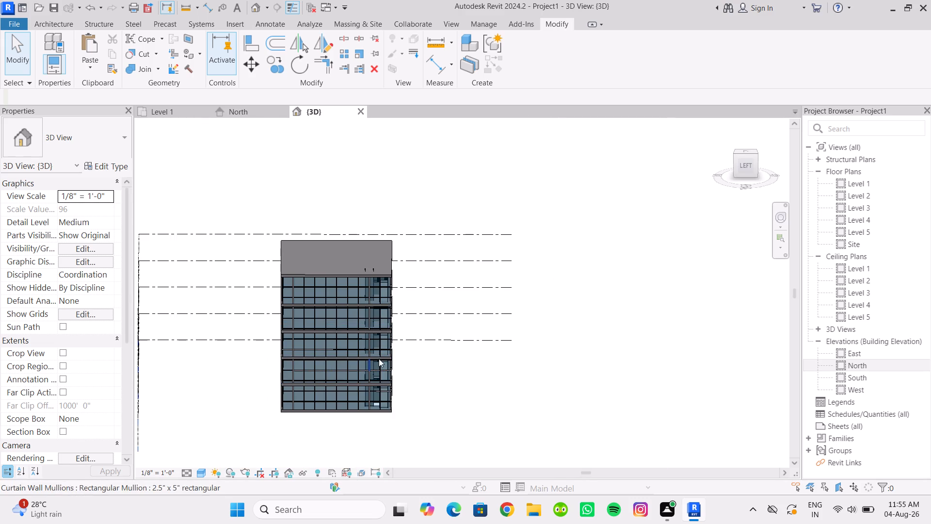
scroll(341, 392, down, 1)
shift+middle_drag(344, 392, 391, 322)
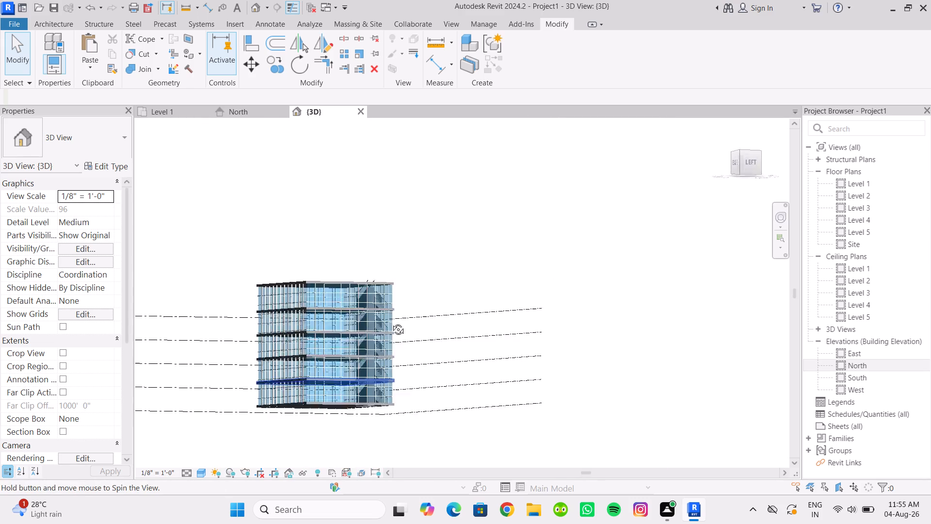
shift+middle_drag(391, 322, 390, 321)
shift+middle_drag(371, 336, 226, 368)
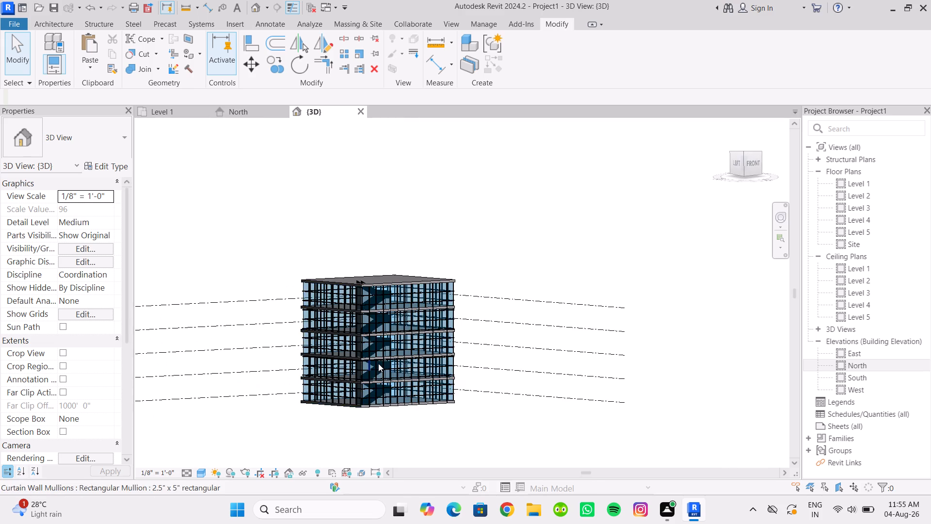
scroll(378, 363, up, 1)
shift+middle_drag(378, 363, 339, 336)
scroll(409, 333, up, 1)
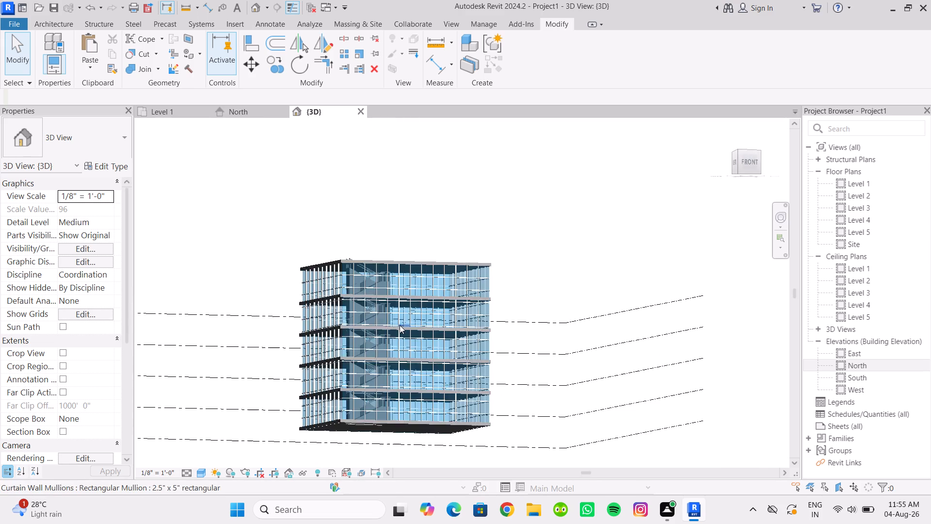
scroll(400, 325, down, 2)
shift+middle_drag(400, 325, 414, 370)
Open the Level 1 floor plan at the empty area north of the building.
click(173, 114)
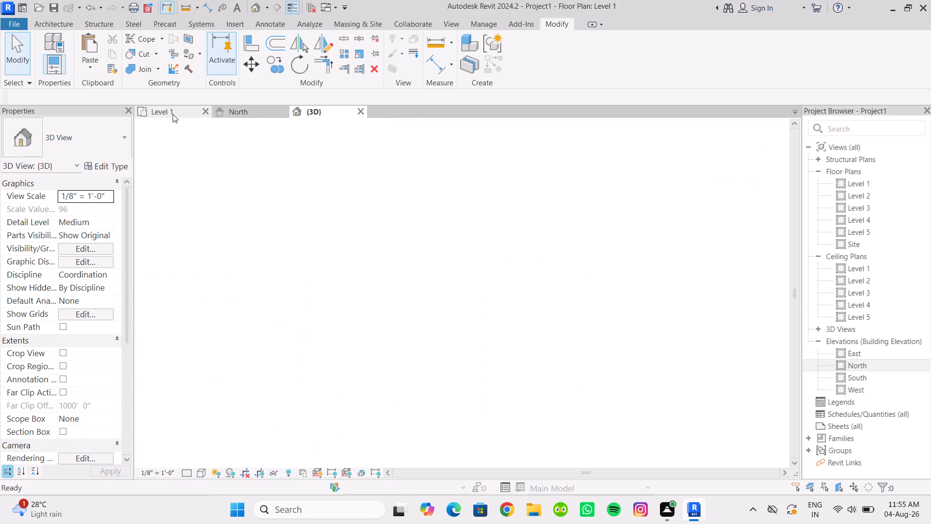
scroll(484, 327, down, 10)
middle_drag(467, 344, 451, 343)
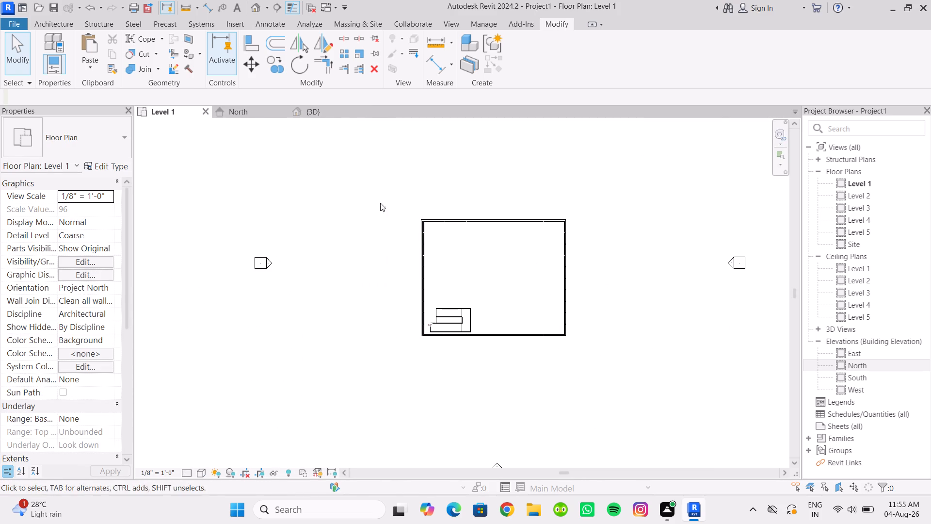
scroll(507, 275, down, 1)
scroll(507, 275, up, 3)
middle_drag(506, 271, 472, 339)
scroll(458, 231, up, 1)
middle_drag(458, 231, 467, 249)
scroll(456, 250, down, 3)
middle_drag(459, 264, 466, 289)
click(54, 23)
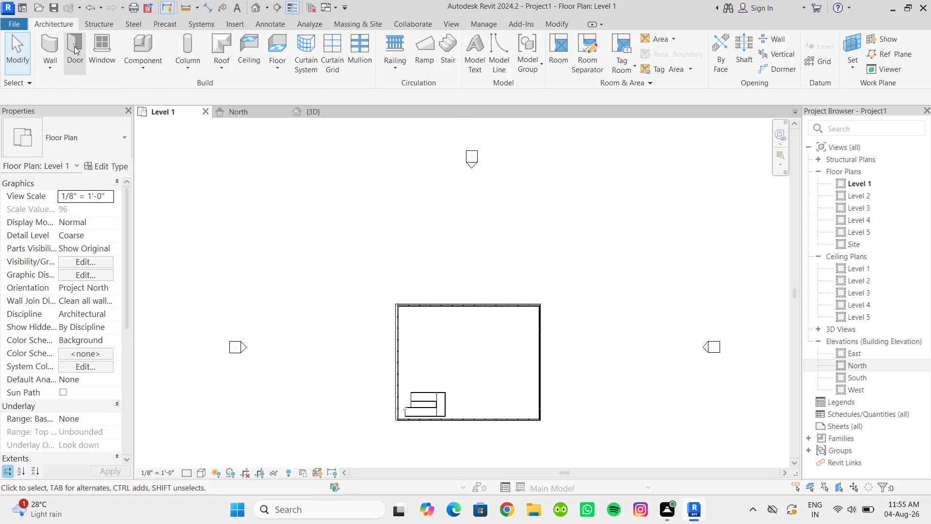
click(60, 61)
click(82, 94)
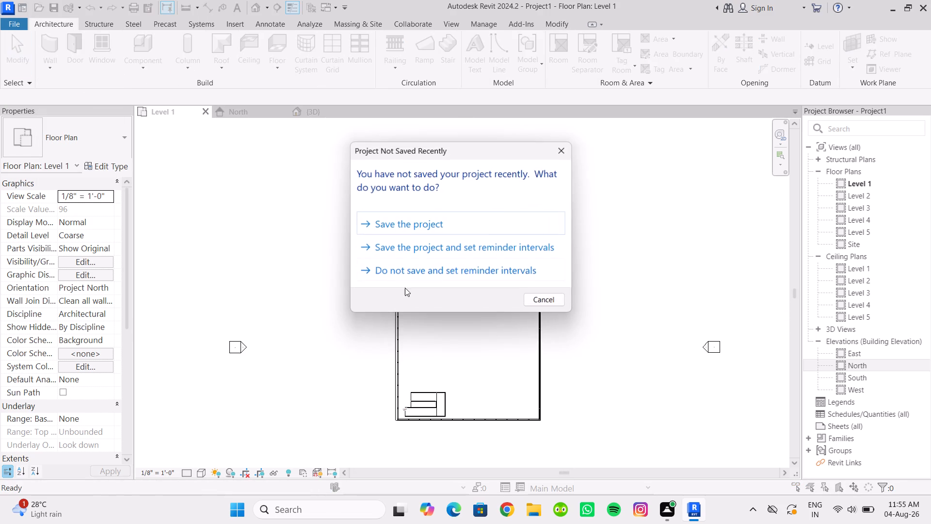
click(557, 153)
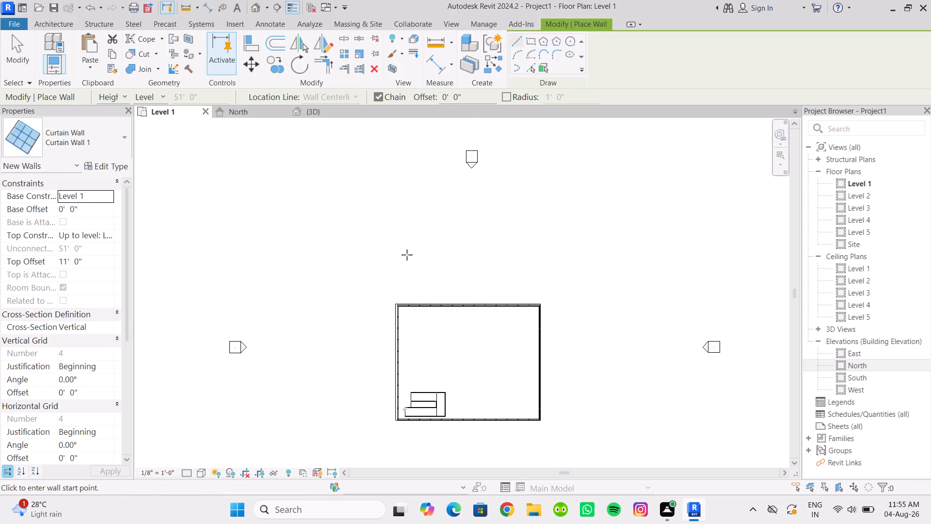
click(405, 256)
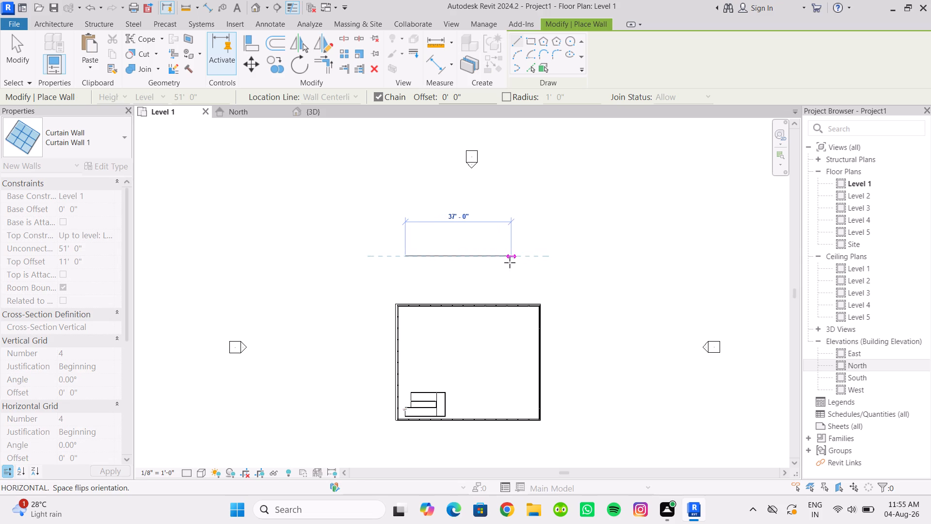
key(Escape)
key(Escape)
Draw a straight Generic - 6" architectural wall about 46'-7" long, parallel to and north of the building on Level 1.
click(58, 64)
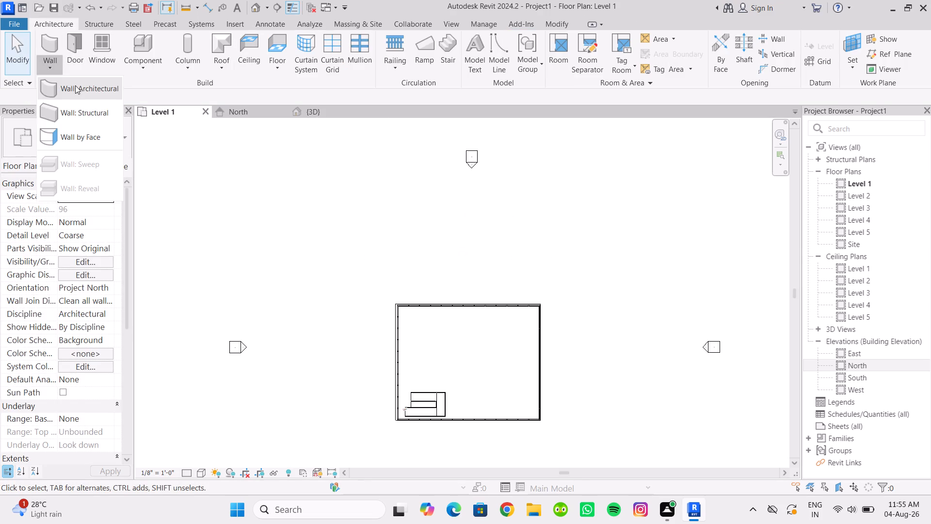
click(74, 91)
click(90, 145)
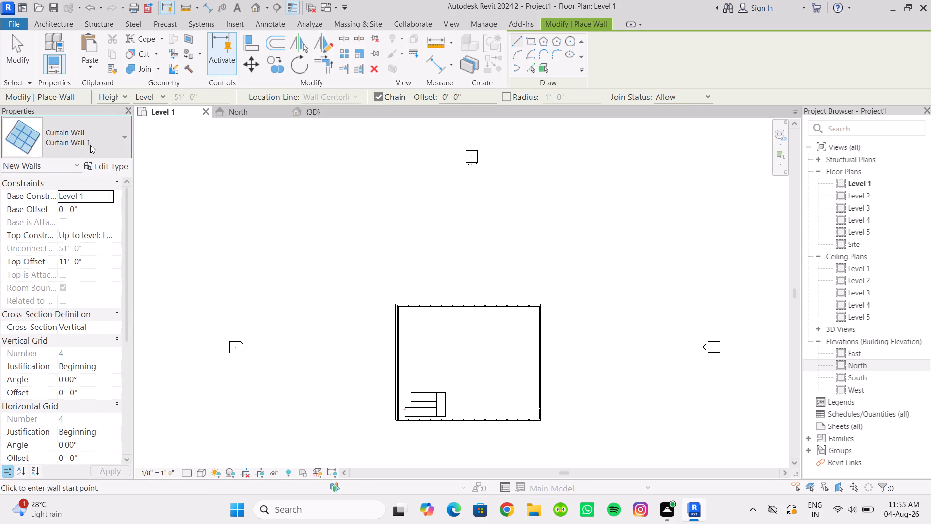
scroll(68, 267, up, 4)
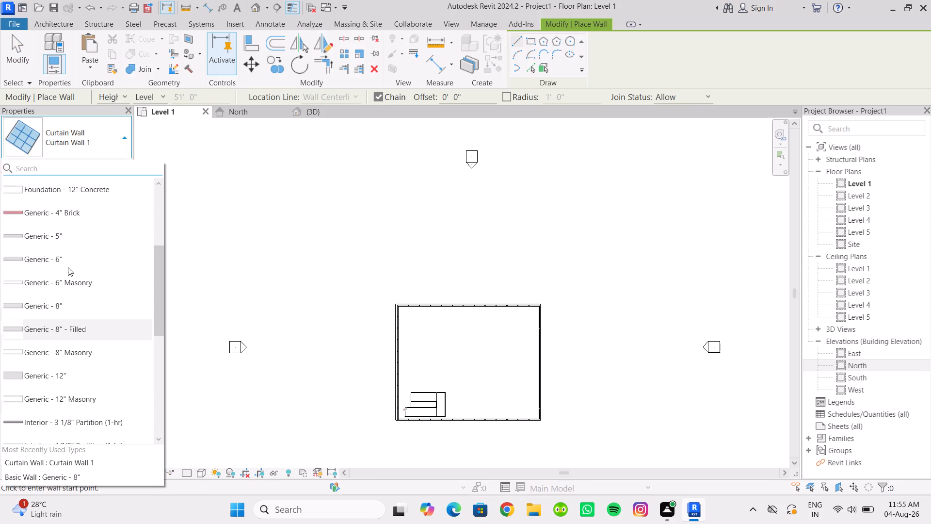
scroll(68, 267, up, 1)
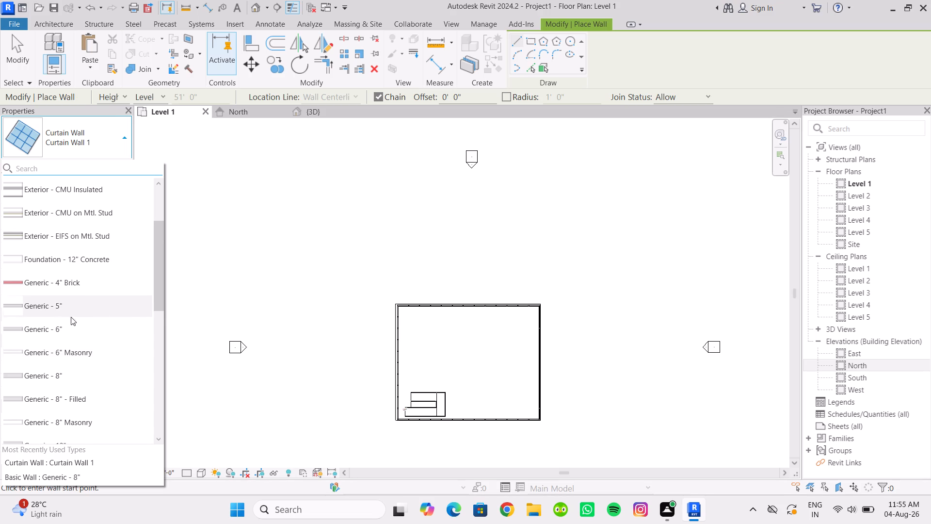
click(65, 334)
click(406, 242)
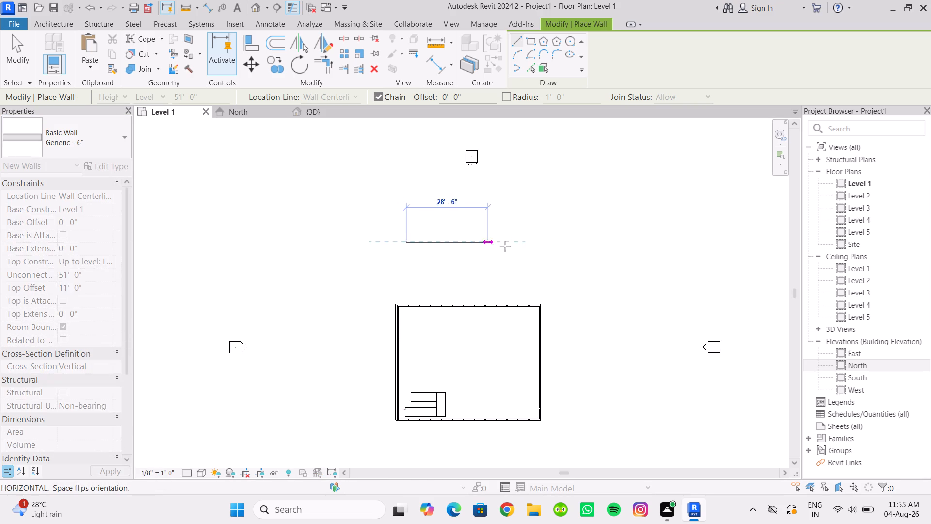
click(543, 247)
key(Escape)
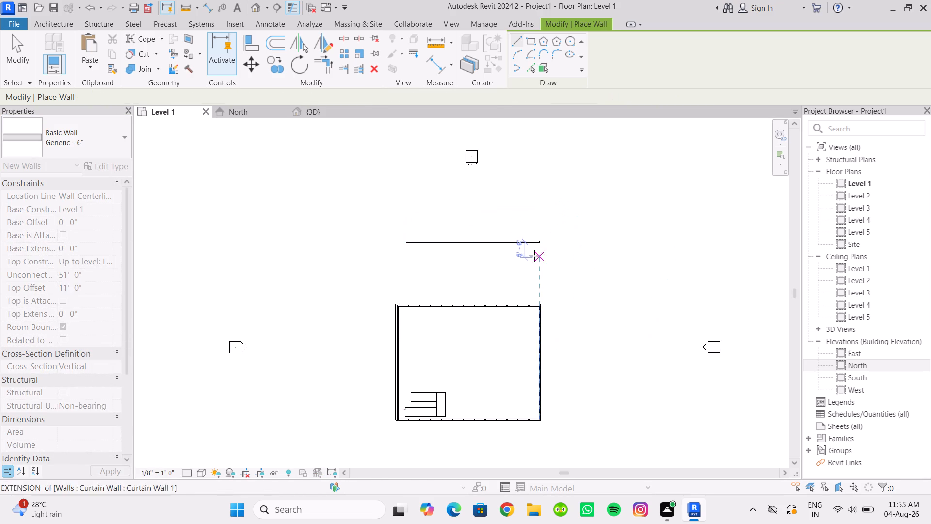
scroll(443, 229, up, 3)
middle_drag(443, 230, 415, 254)
key(Escape)
Cut a rectangular wall opening about 20' wide and 29'-7" high in the freestanding north wall, working in 3D from the back.
drag(323, 255, 631, 321)
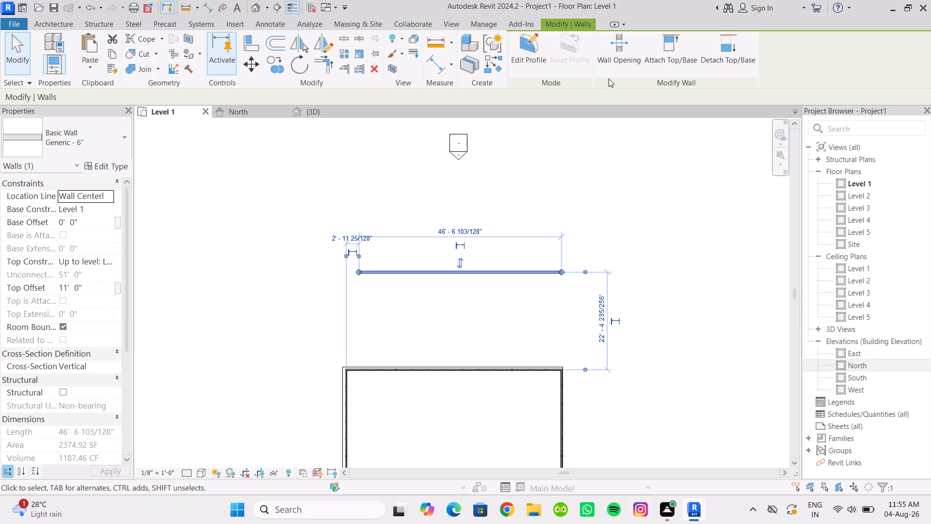
click(610, 67)
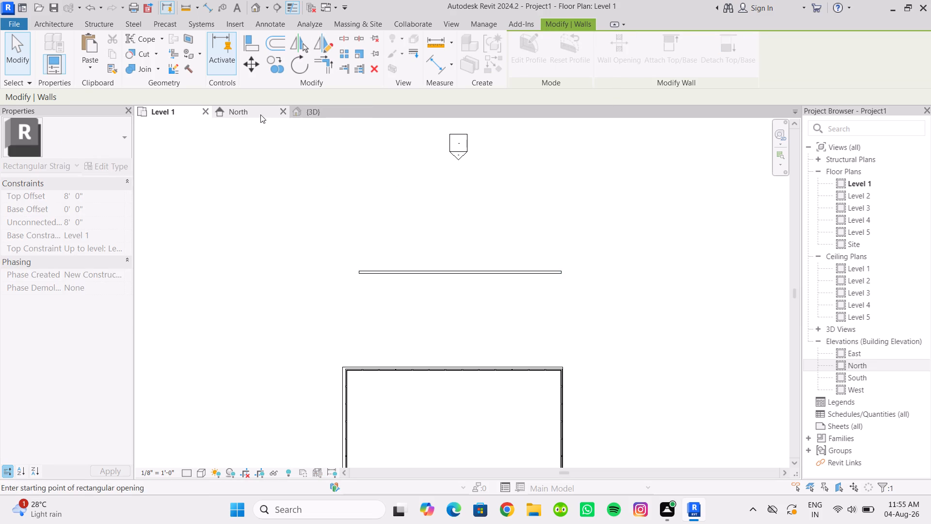
click(298, 113)
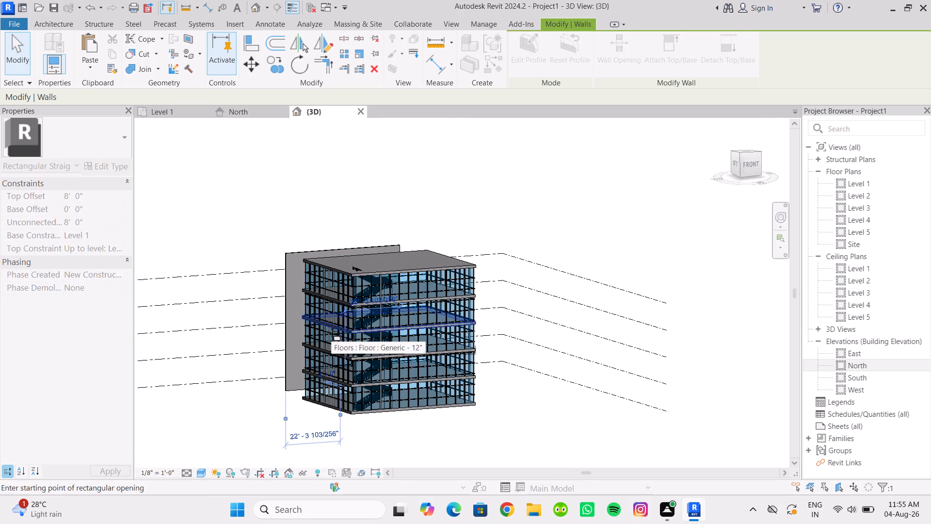
scroll(331, 331, down, 2)
middle_drag(335, 331, 345, 344)
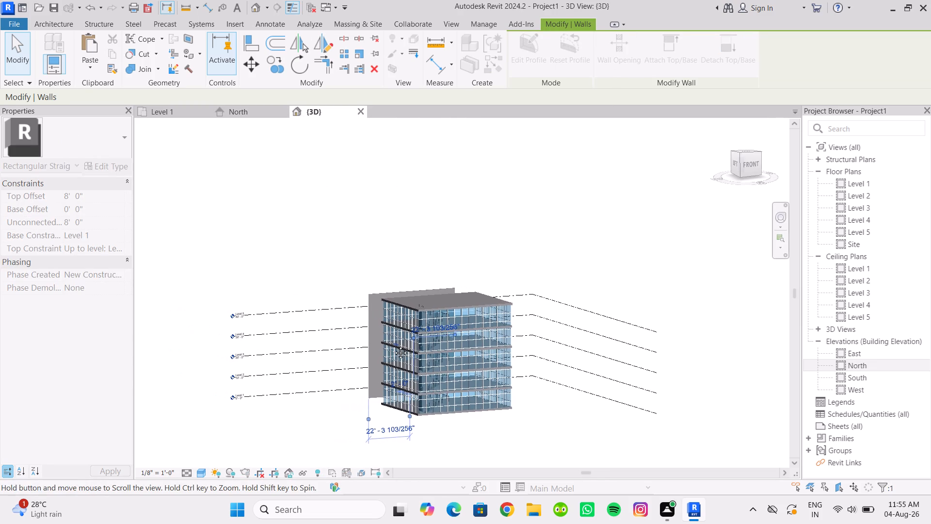
shift+middle_drag(380, 344, 552, 357)
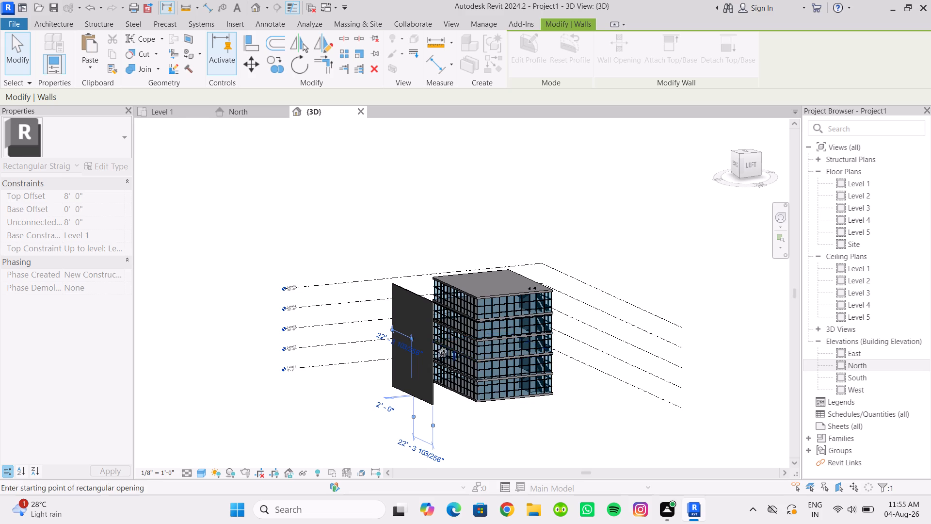
shift+scroll(439, 351, up, 1)
shift+middle_drag(443, 351, 561, 312)
scroll(417, 333, up, 2)
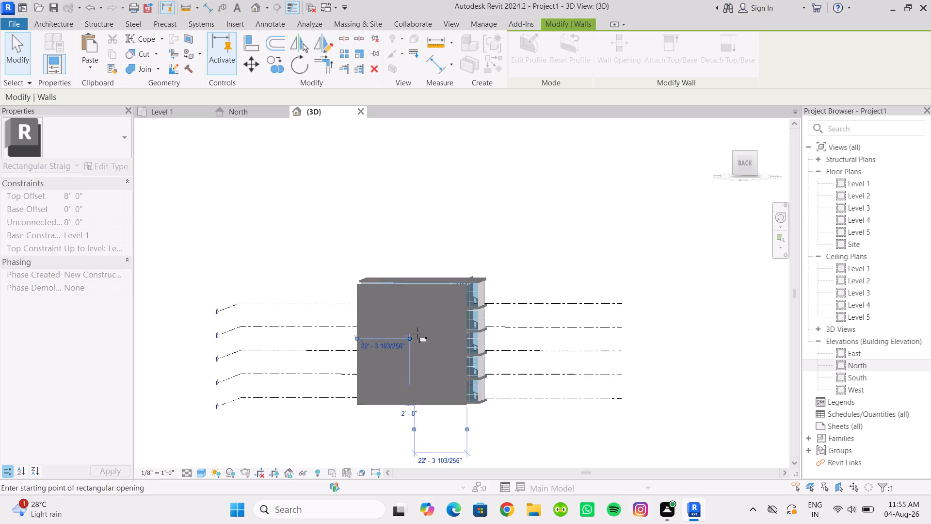
scroll(417, 333, up, 4)
middle_drag(417, 337, 429, 326)
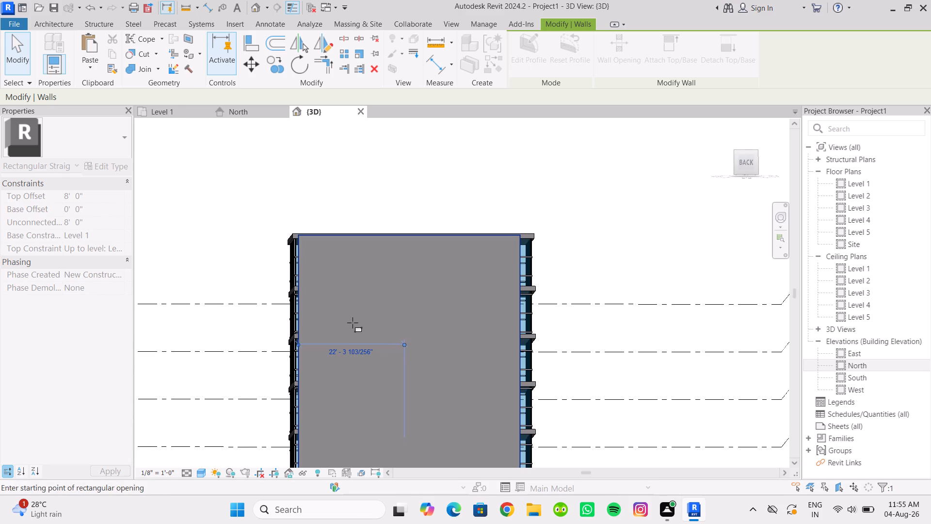
drag(355, 307, 449, 444)
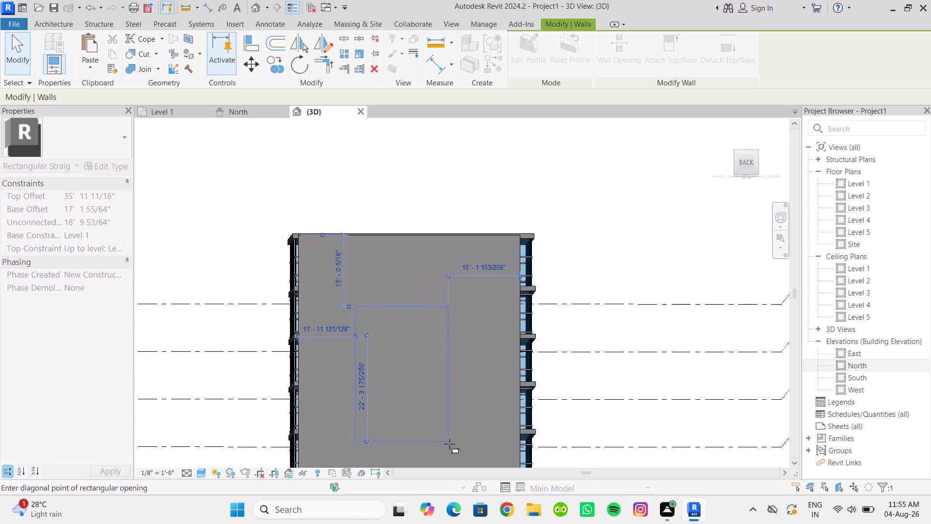
drag(449, 444, 450, 448)
scroll(437, 413, down, 2)
shift+middle_drag(437, 413, 327, 447)
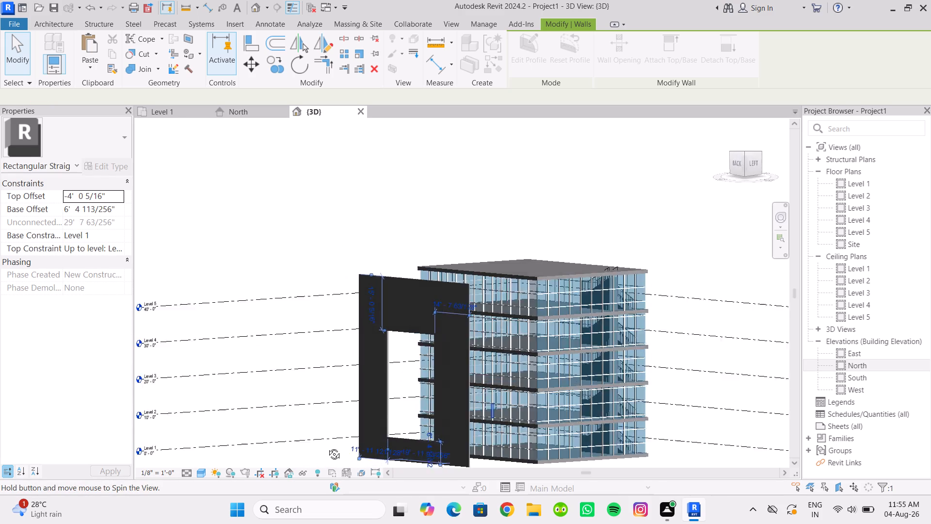
shift+middle_drag(327, 447, 316, 442)
Set the Level 1 floor plan's view range to a 60' top offset and a 59' cut plane offset.
click(164, 115)
scroll(422, 337, down, 3)
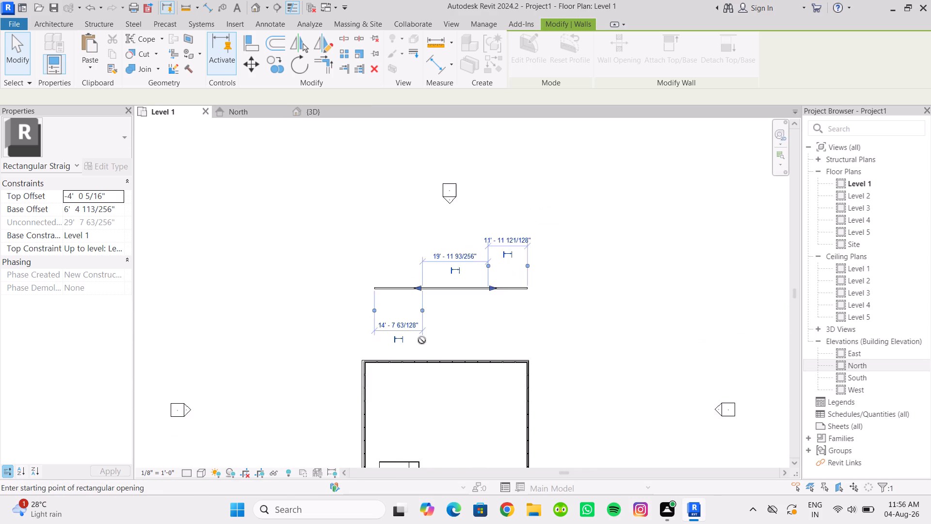
middle_drag(422, 340, 396, 347)
key(Escape)
key(Escape)
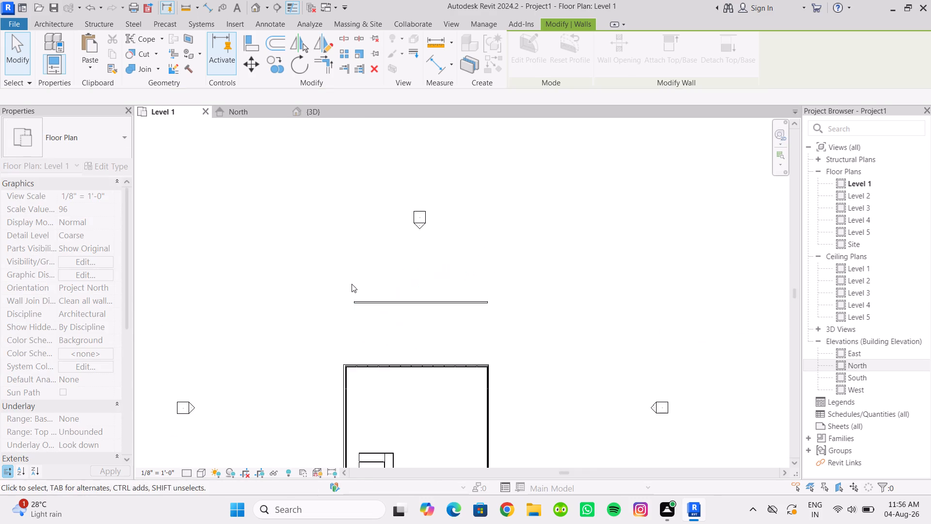
drag(344, 284, 521, 327)
key(Escape)
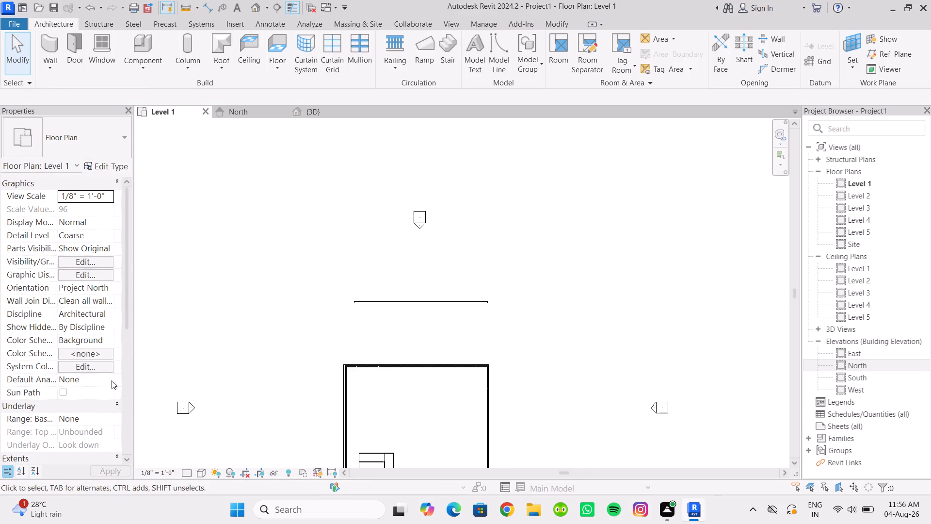
scroll(105, 381, down, 3)
click(85, 410)
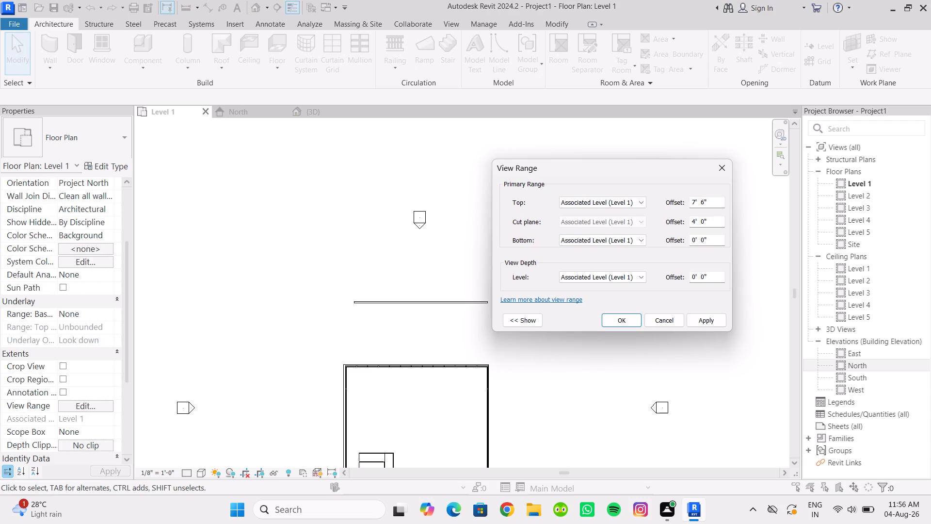
drag(708, 202, 675, 202)
text(30)
key(BackSpace)
key(BackSpace)
key(BackSpace)
key(BackSpace)
text(60')
drag(719, 224, 670, 222)
text(59)
key(apostrophe)
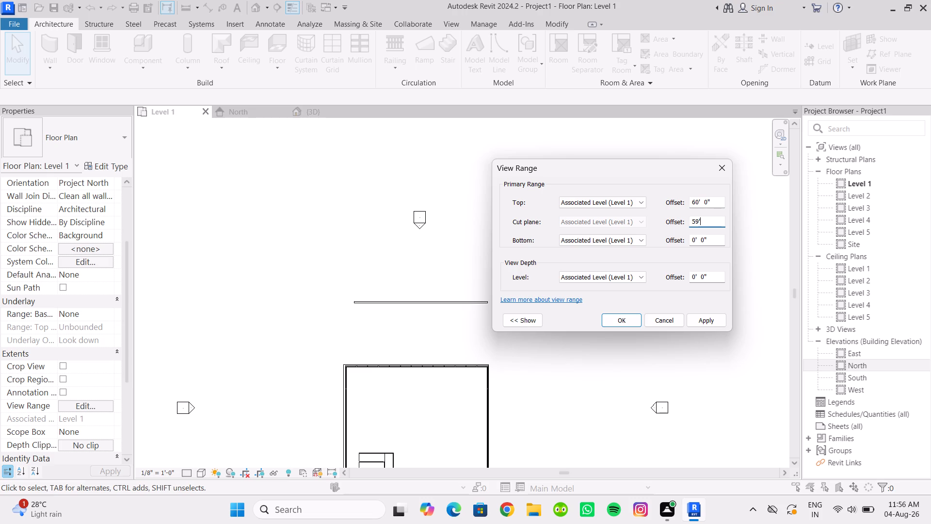
click(712, 318)
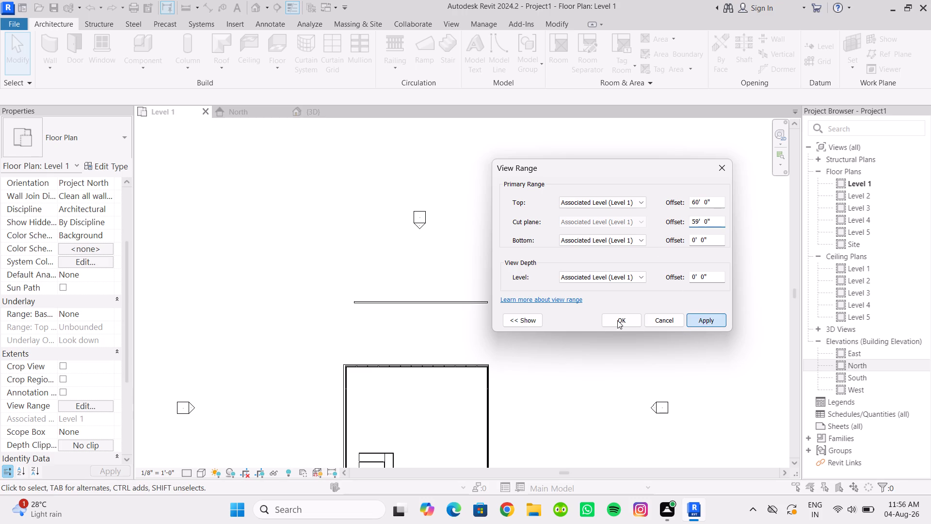
click(617, 320)
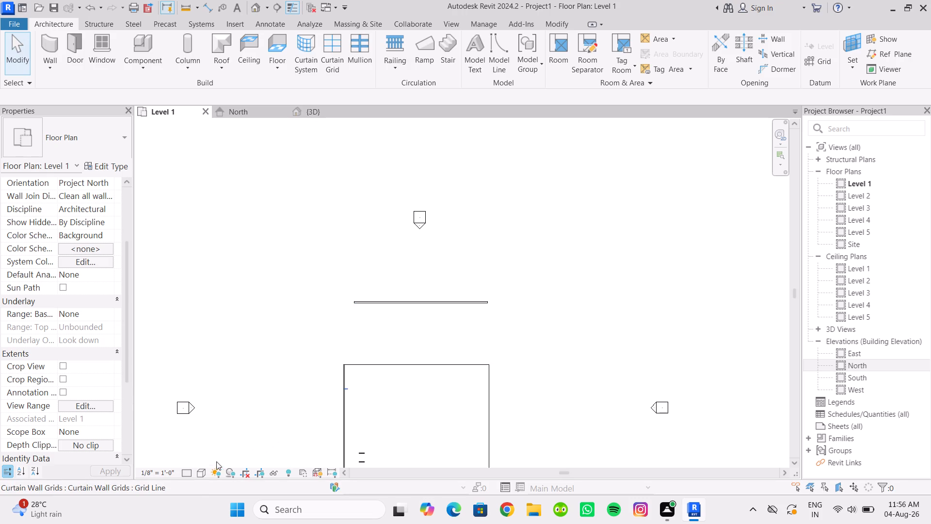
Switch the Level 1 plan to the Wireframe visual style and frame the freestanding north wall's opening.
click(206, 474)
click(215, 395)
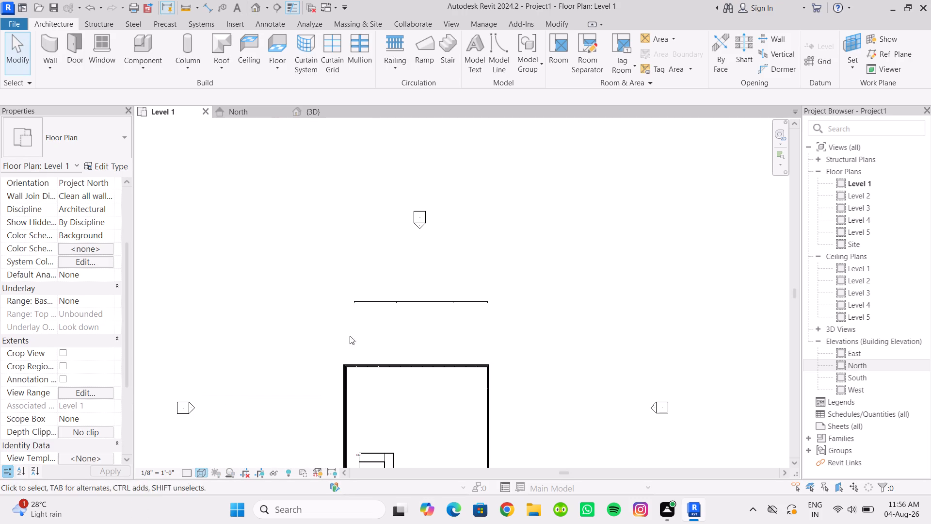
scroll(422, 296, up, 11)
middle_drag(421, 322, 408, 330)
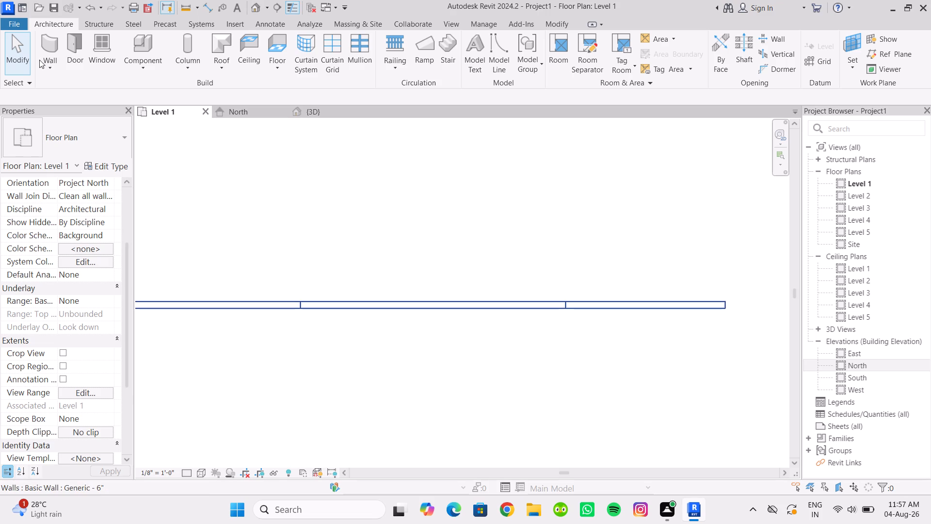
Start an architectural wall using the Curtain Wall 1 type.
click(50, 68)
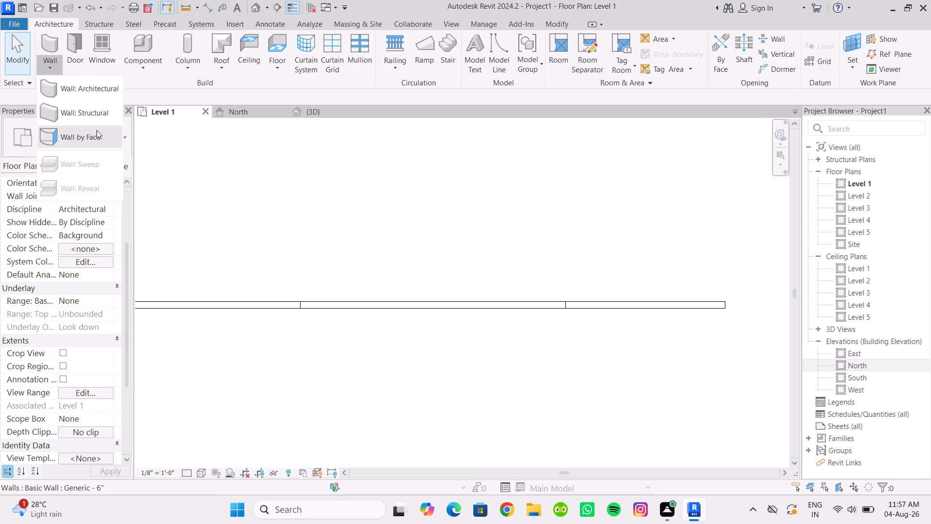
click(91, 82)
click(86, 148)
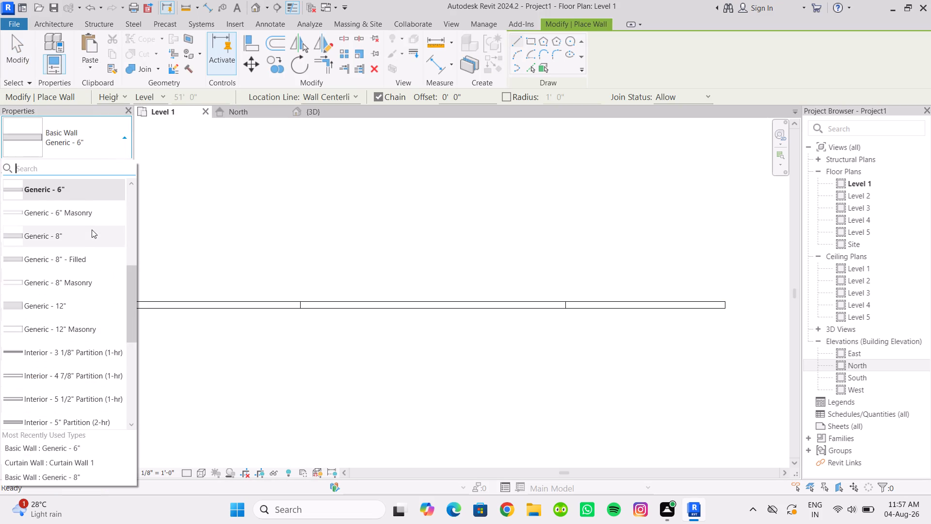
scroll(73, 235, down, 10)
click(63, 333)
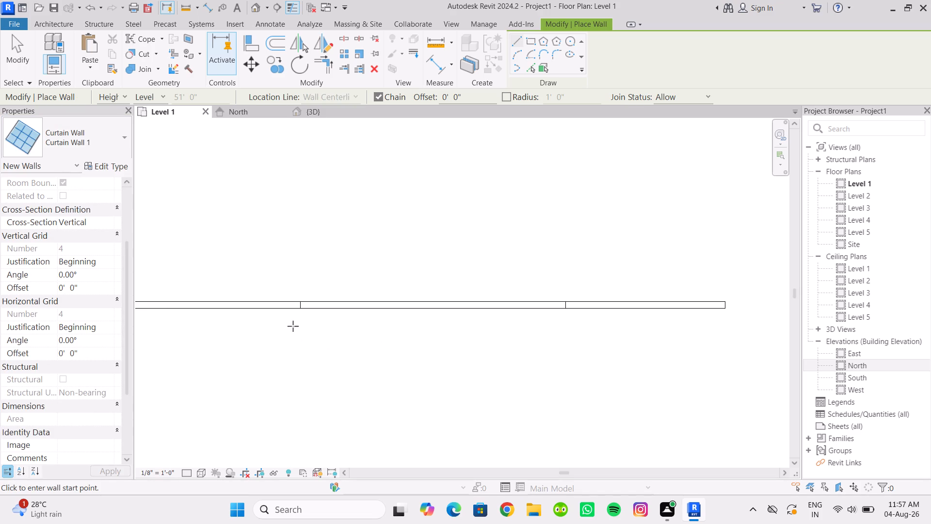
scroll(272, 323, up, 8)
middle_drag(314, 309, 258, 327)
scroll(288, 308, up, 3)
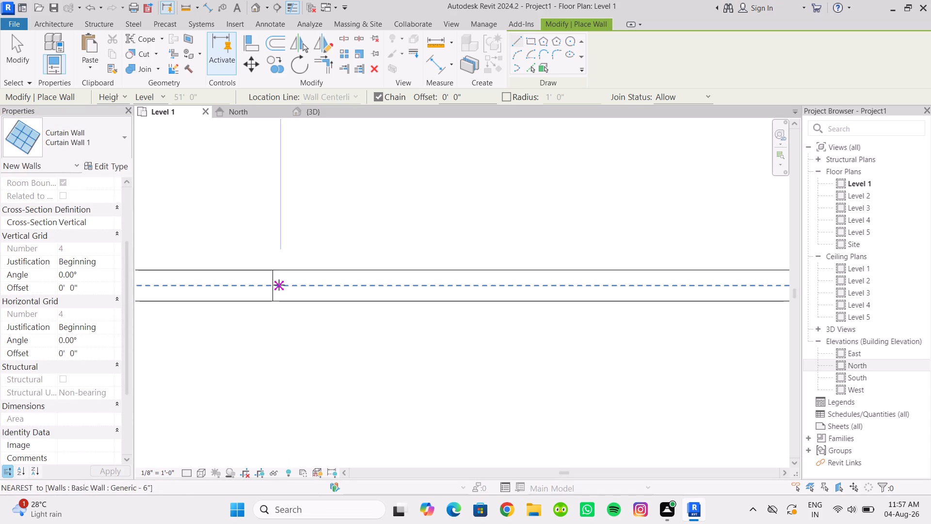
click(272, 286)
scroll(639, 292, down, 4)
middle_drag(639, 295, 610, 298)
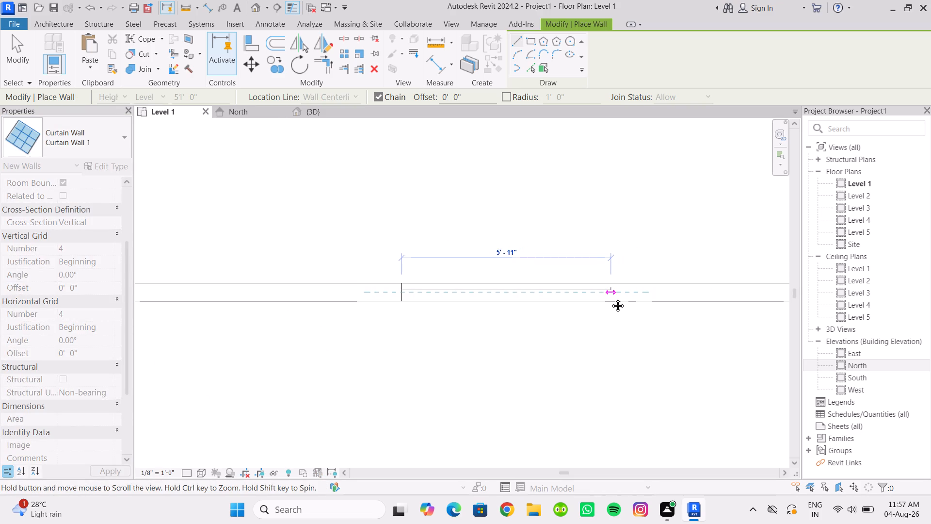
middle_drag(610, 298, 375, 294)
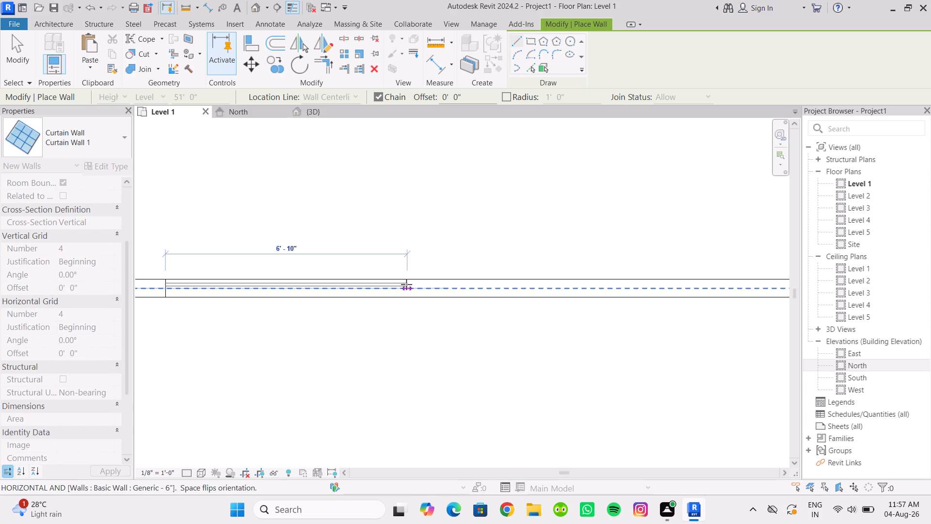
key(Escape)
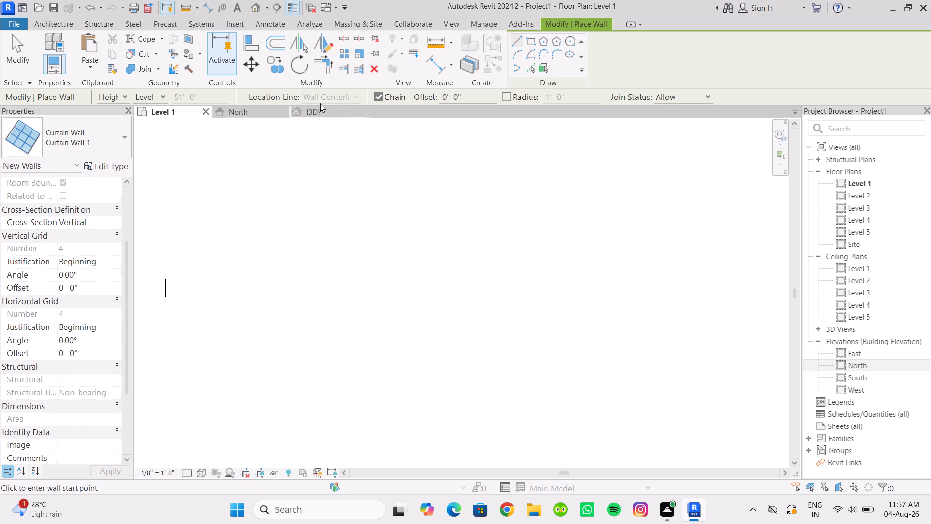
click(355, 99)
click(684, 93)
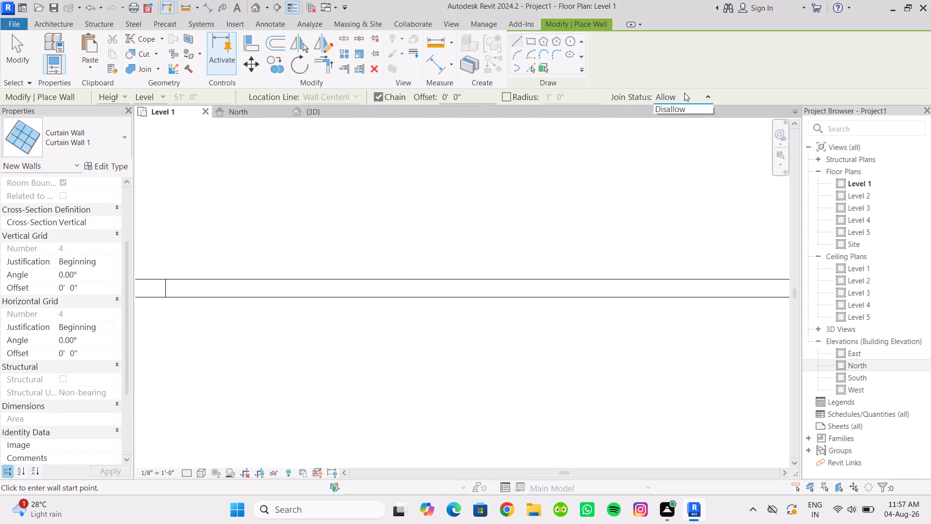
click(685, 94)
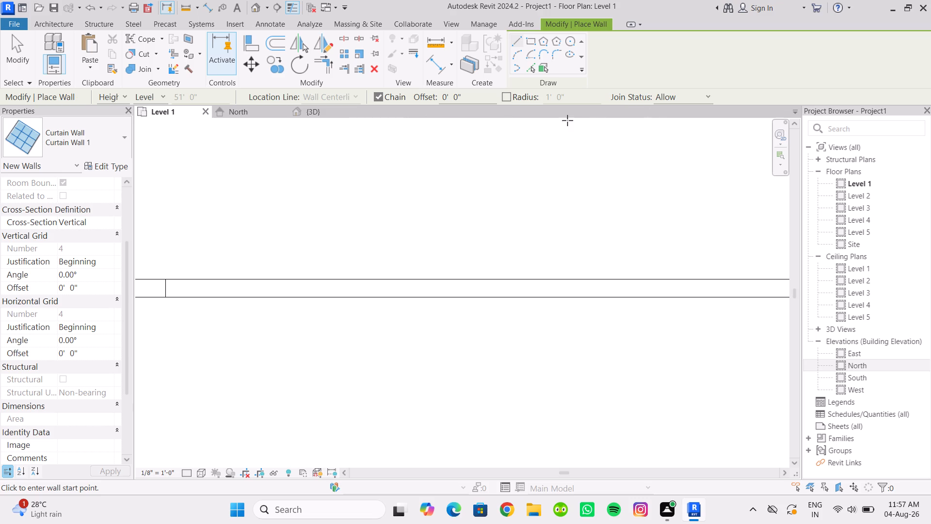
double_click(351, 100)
Draw a Curtain Wall 1 about 20' long on the freestanding wall's centerline, spanning the opening edge to edge, with its orientation flipped.
middle_drag(275, 269, 371, 229)
scroll(303, 246, up, 3)
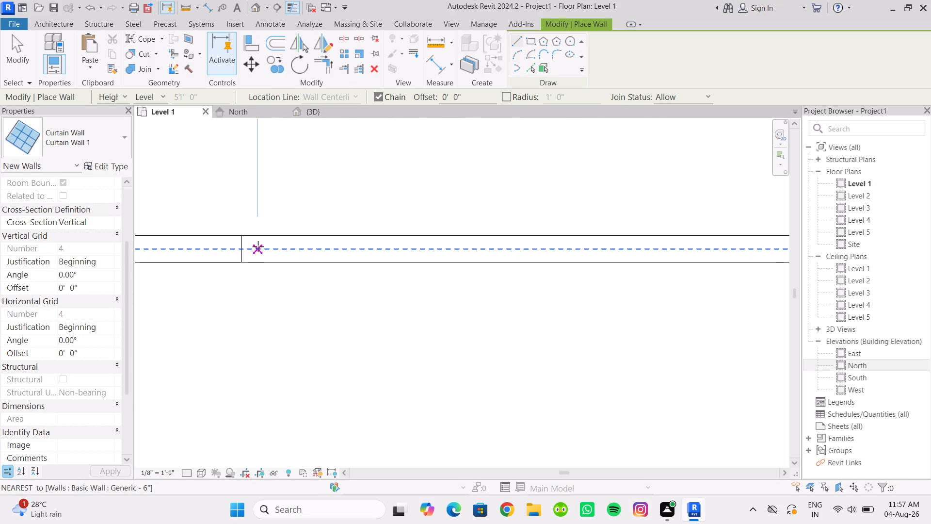
click(243, 248)
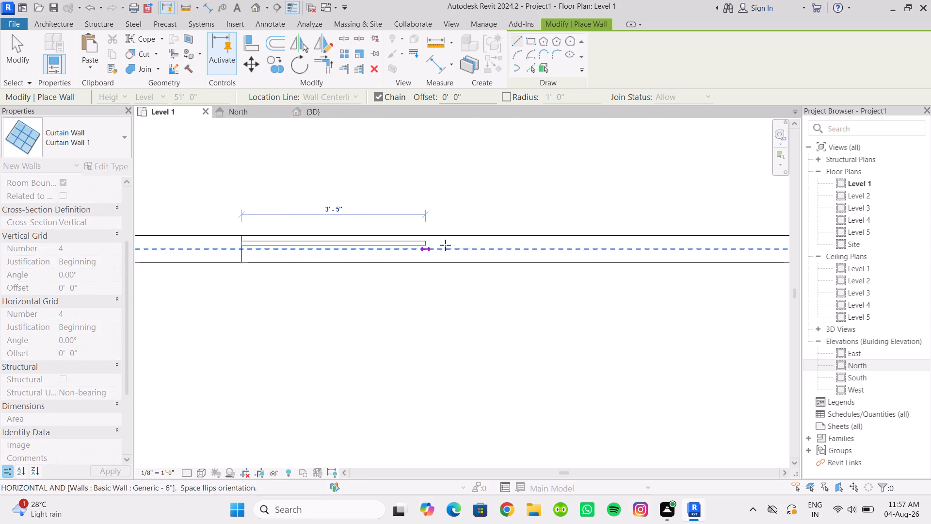
key(space)
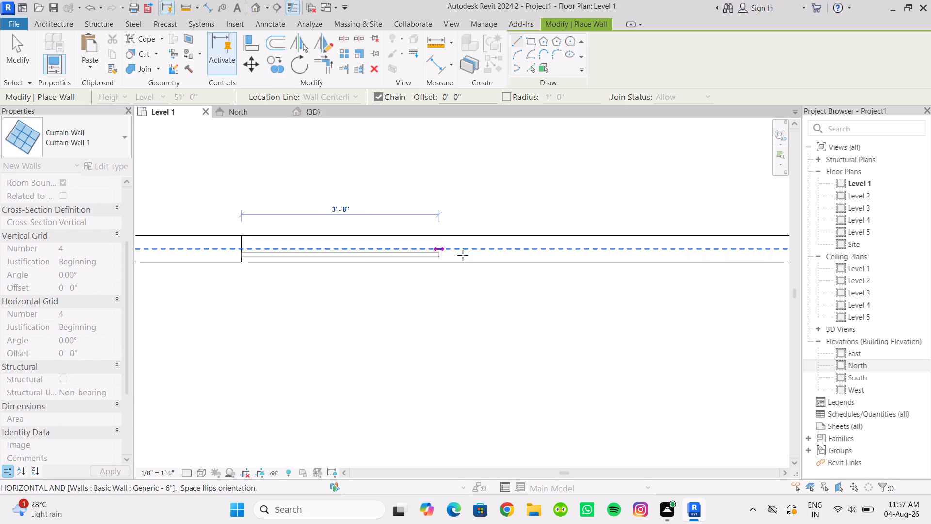
scroll(584, 258, down, 2)
middle_drag(584, 258, 411, 278)
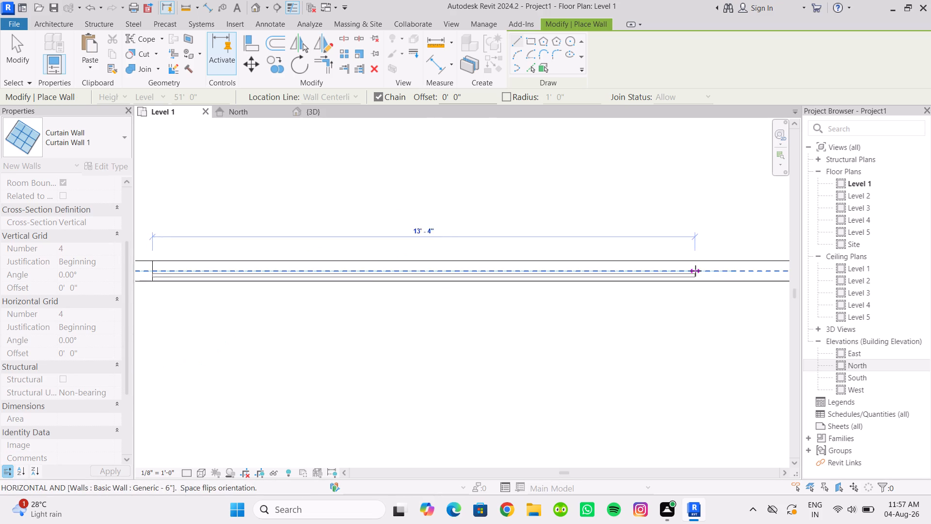
scroll(695, 271, down, 2)
middle_drag(695, 271, 373, 289)
scroll(573, 291, up, 5)
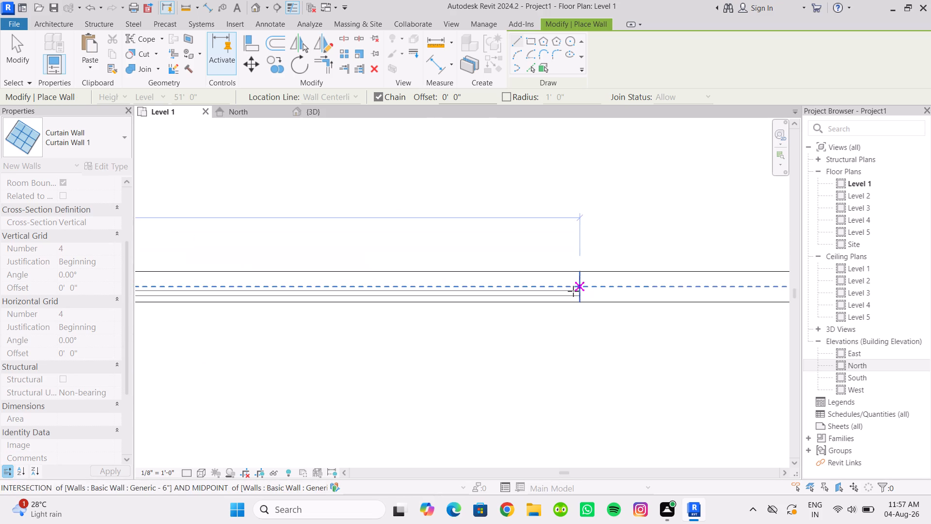
scroll(573, 291, up, 4)
click(585, 286)
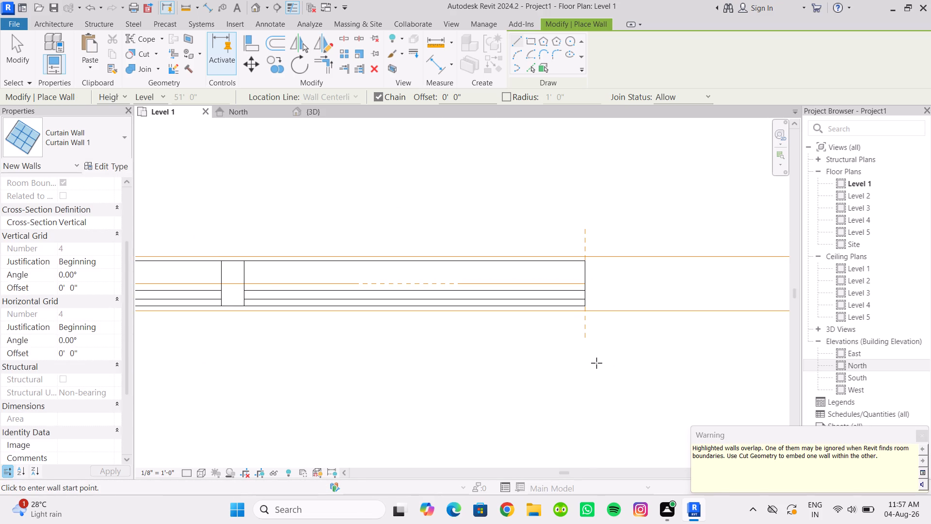
scroll(491, 292, down, 3)
middle_drag(491, 292, 601, 292)
scroll(475, 289, down, 3)
middle_drag(475, 289, 528, 294)
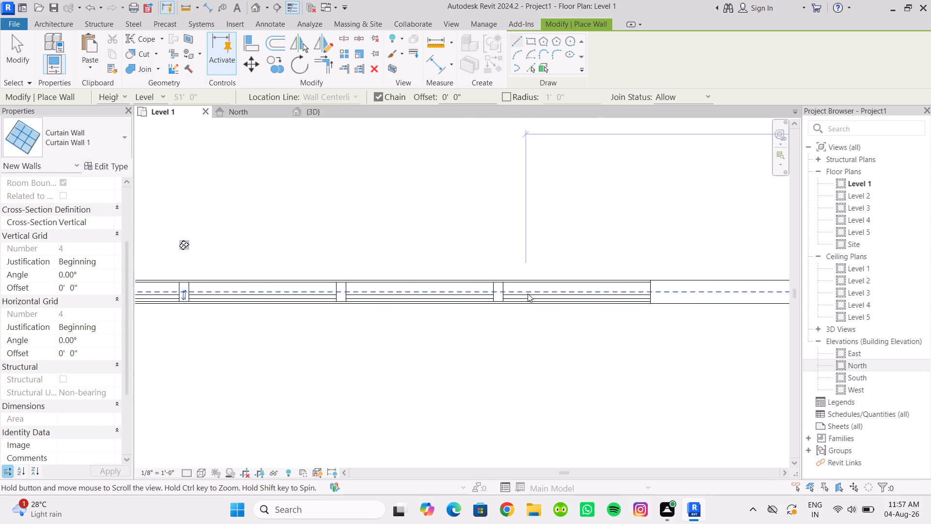
scroll(454, 295, down, 17)
scroll(445, 297, up, 5)
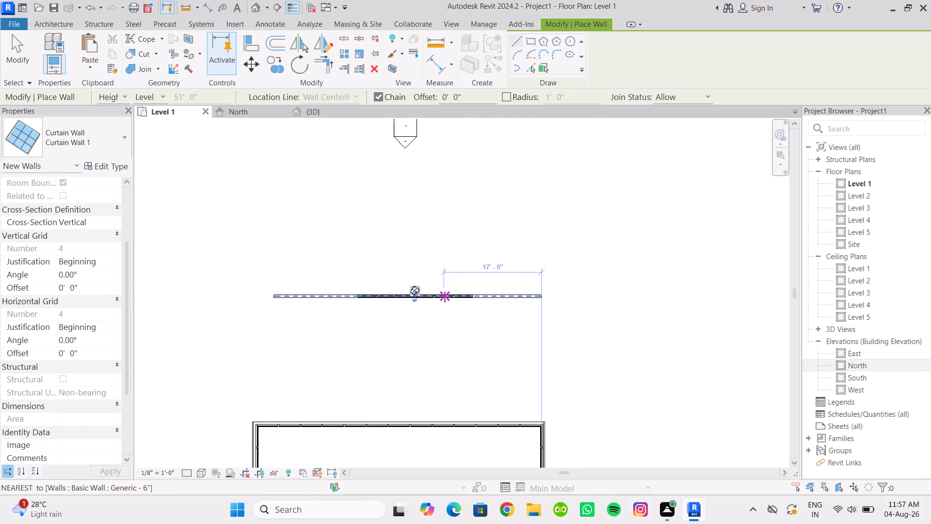
key(Escape)
Examine the new curtain wall within the freestanding wall's opening in the 3D view.
click(318, 116)
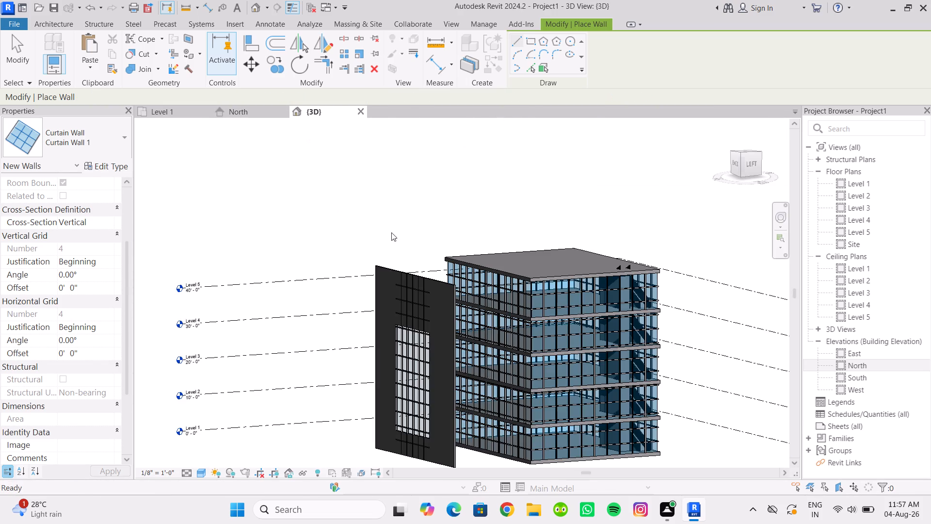
scroll(408, 278, down, 3)
scroll(395, 319, up, 3)
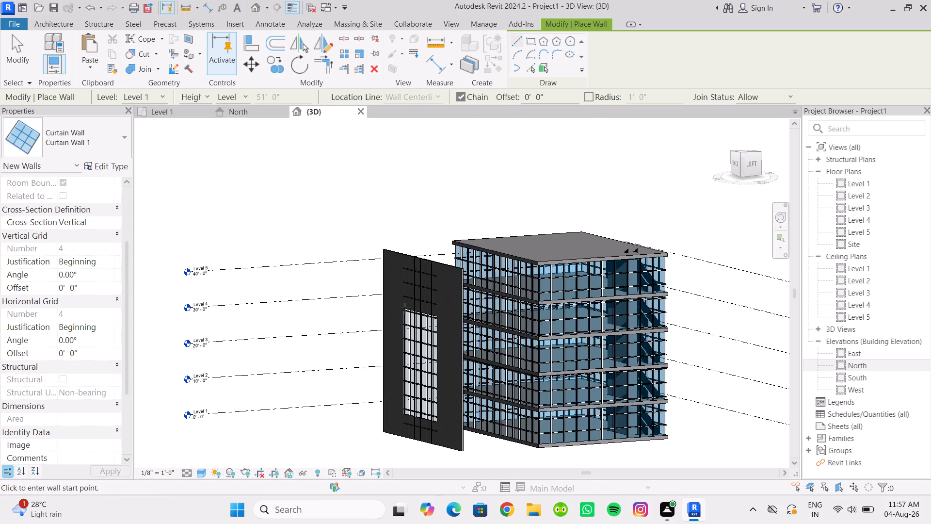
Lower the top of the new curtain wall in the freestanding wall to the opening's top edge.
scroll(405, 308, down, 2)
shift+middle_drag(405, 308, 469, 291)
scroll(431, 286, up, 4)
scroll(391, 268, up, 3)
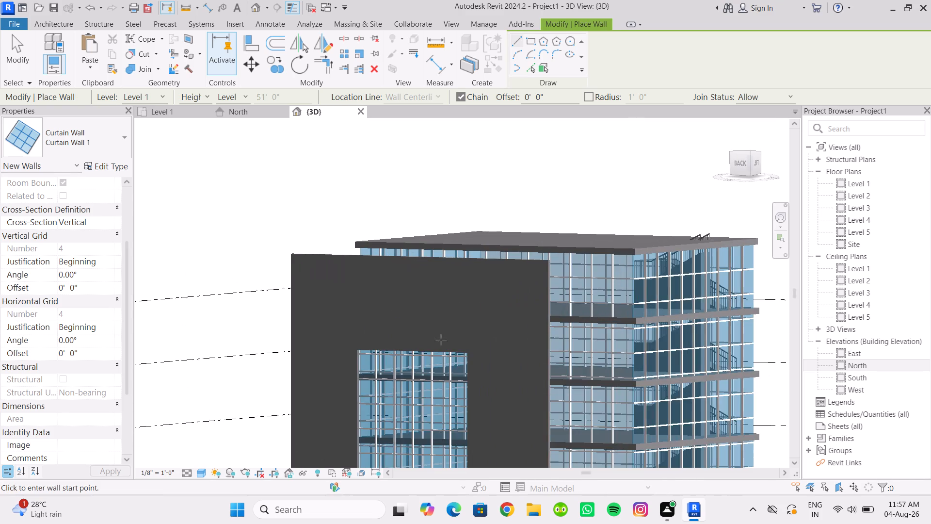
key(Escape)
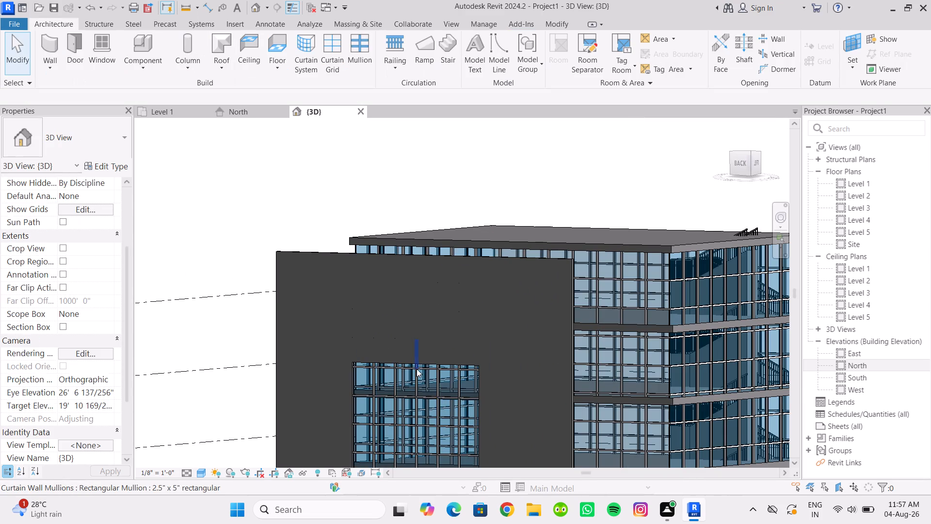
scroll(417, 368, down, 1)
click(470, 392)
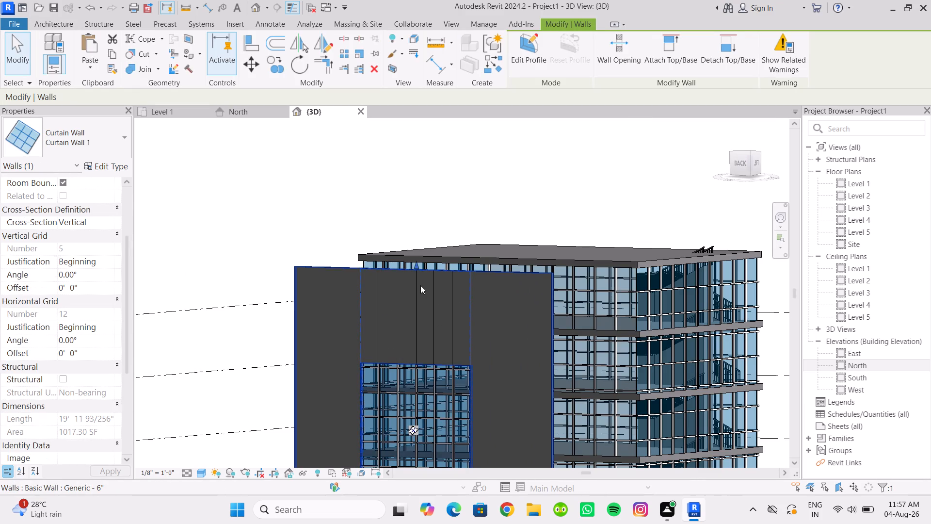
drag(414, 263, 434, 367)
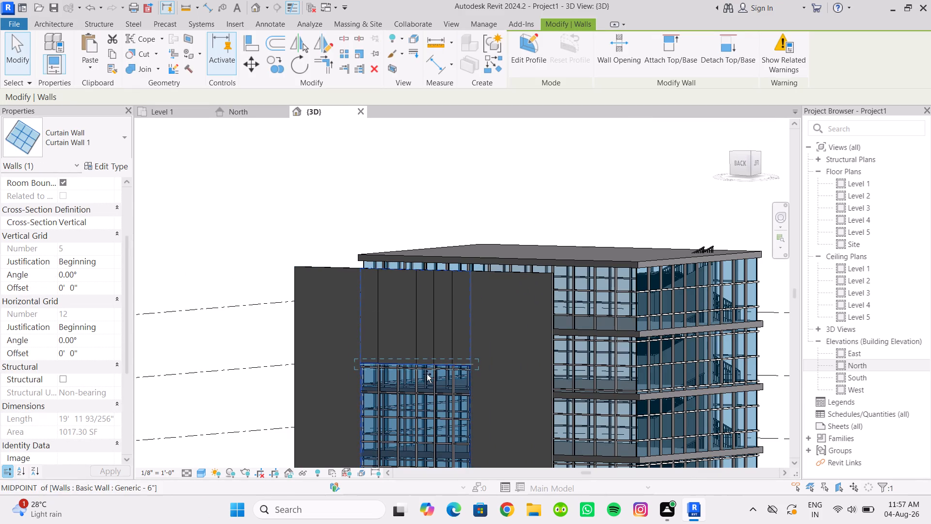
Raise the base of the freestanding wall's curtain wall to the bottom edge of the rectangular opening.
scroll(419, 381, down, 2)
middle_drag(419, 381, 412, 331)
middle_drag(381, 358, 367, 259)
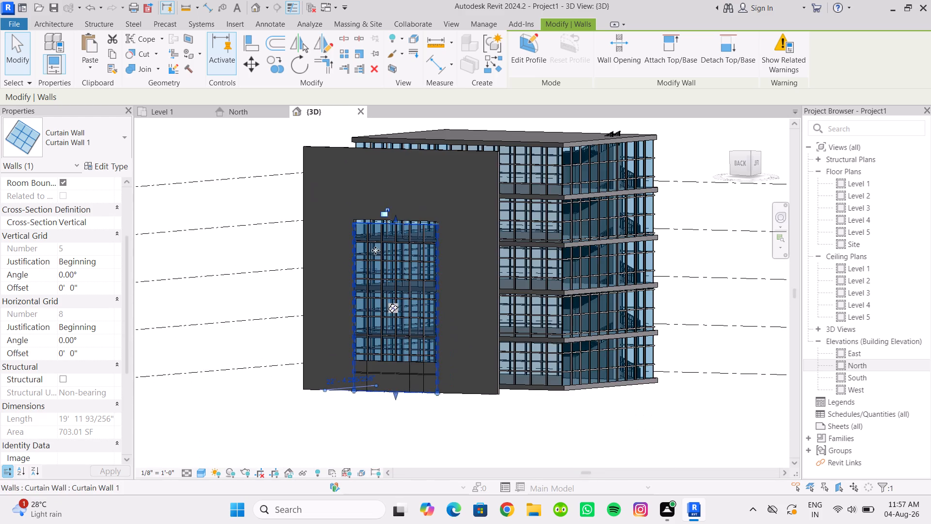
scroll(375, 229, up, 5)
scroll(373, 227, down, 2)
middle_drag(373, 229, 373, 154)
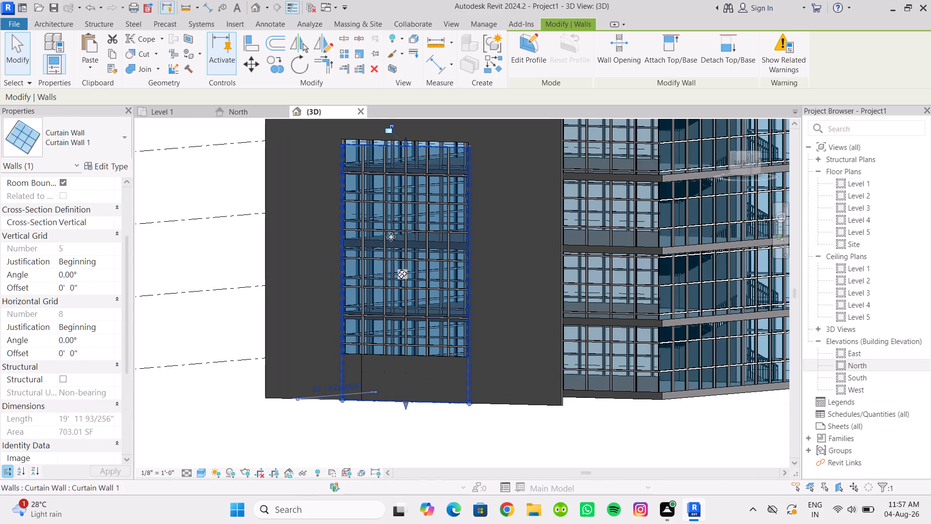
drag(407, 396, 404, 372)
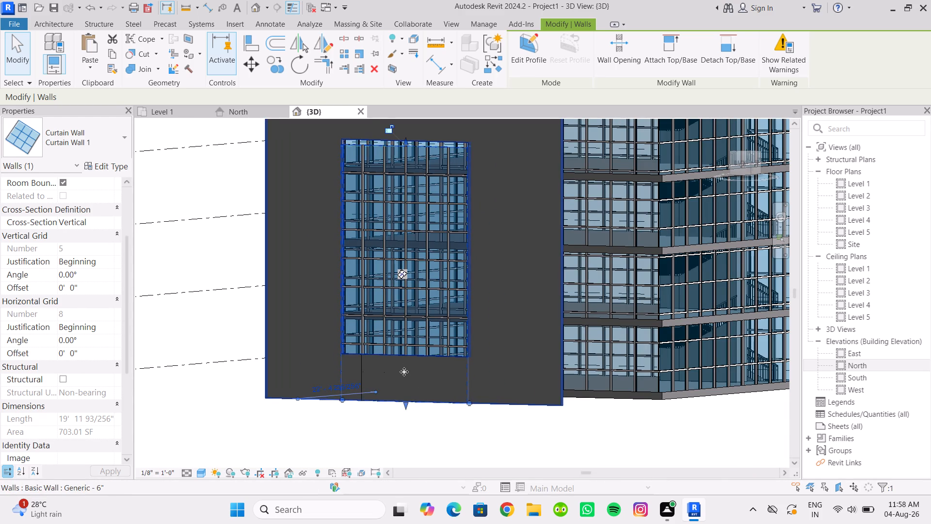
drag(404, 372, 402, 356)
key(Escape)
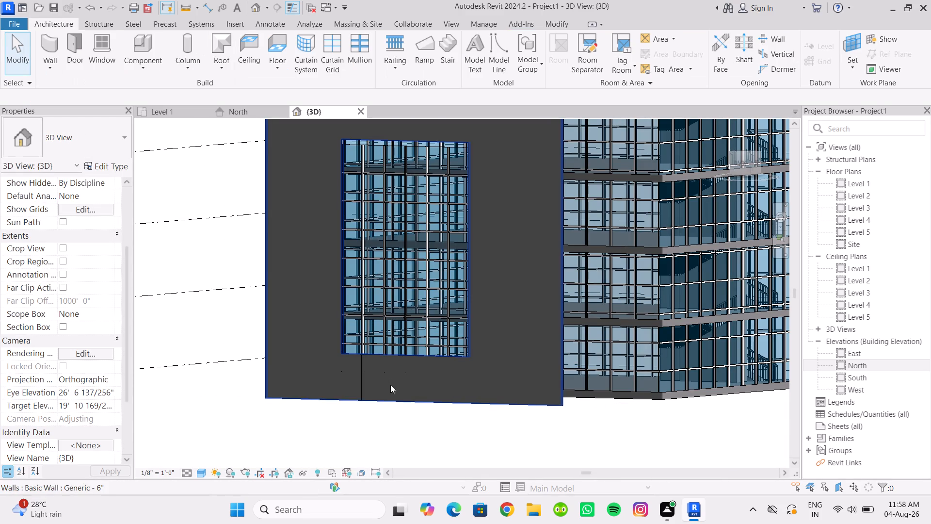
click(468, 355)
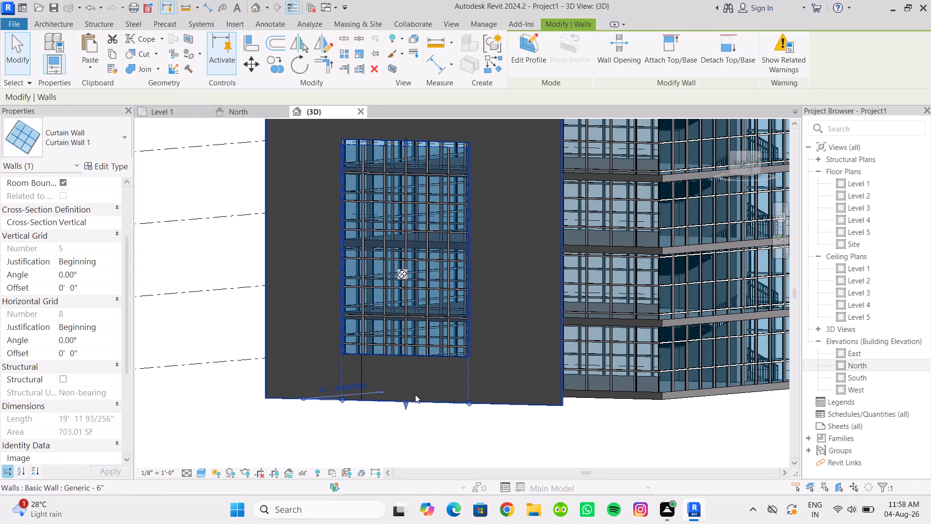
drag(403, 402, 405, 355)
click(394, 420)
Stretch the curtain wall's top edge up to close the remaining gap below the head of the opening.
scroll(369, 313, down, 3)
shift+middle_drag(369, 313, 347, 302)
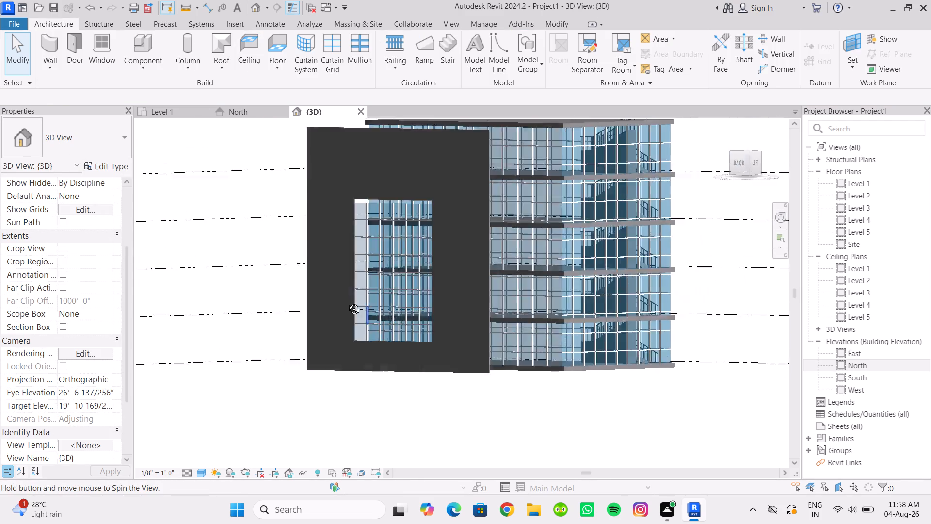
shift+middle_drag(347, 302, 212, 356)
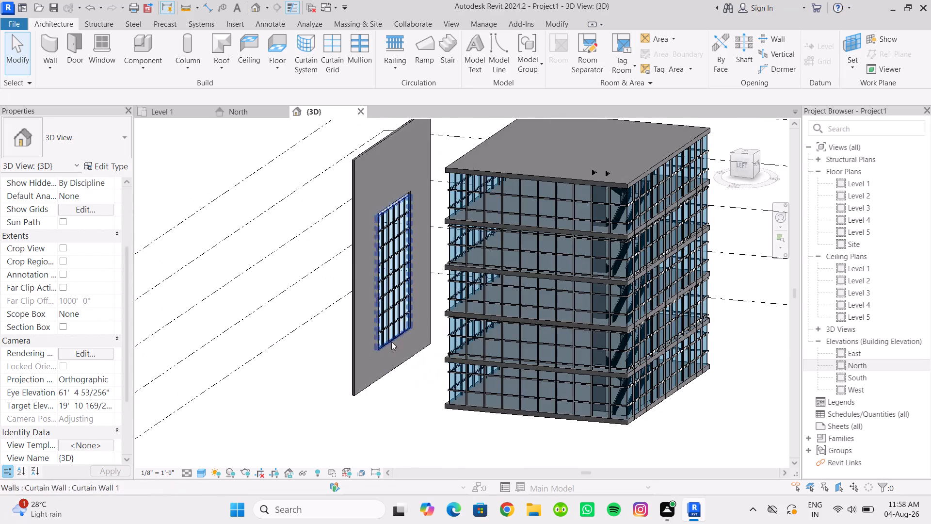
scroll(396, 308, up, 4)
scroll(360, 254, down, 3)
shift+middle_drag(364, 254, 474, 170)
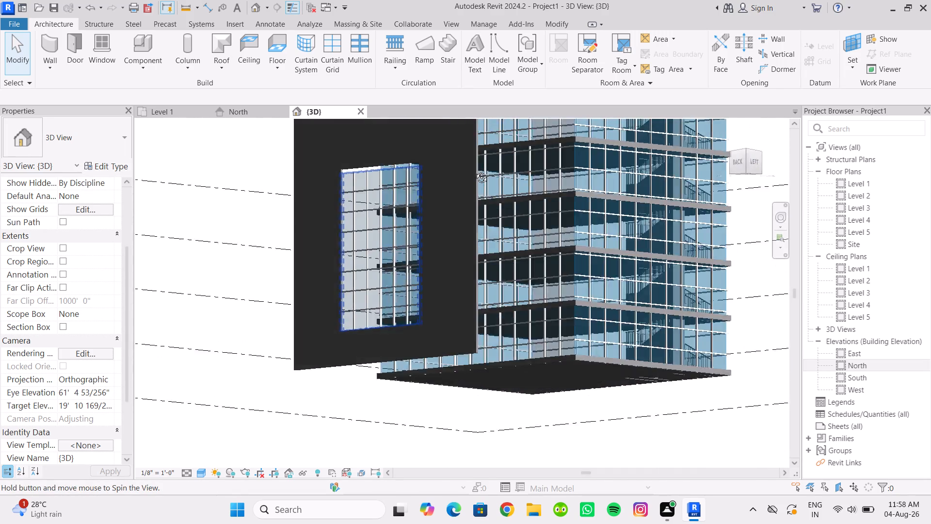
shift+middle_drag(474, 170, 473, 170)
scroll(378, 166, up, 4)
middle_drag(369, 169, 400, 232)
scroll(393, 246, up, 5)
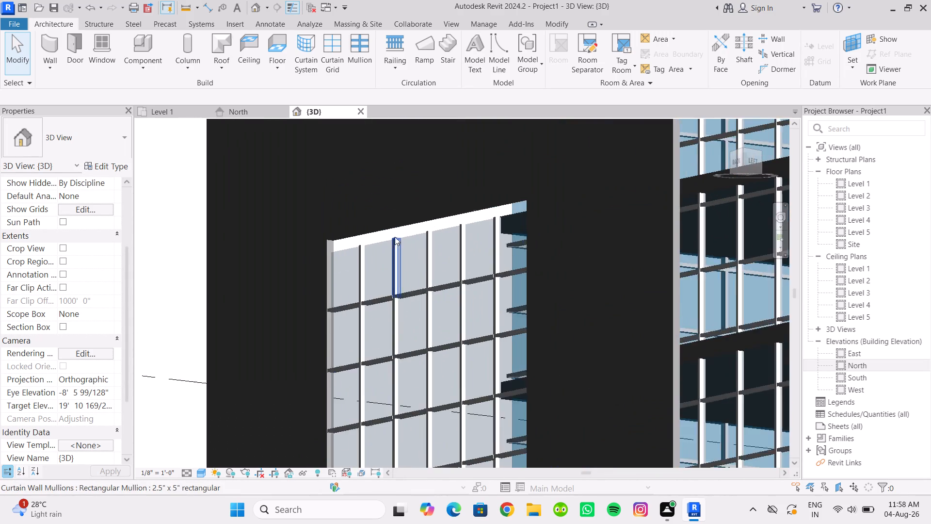
click(405, 234)
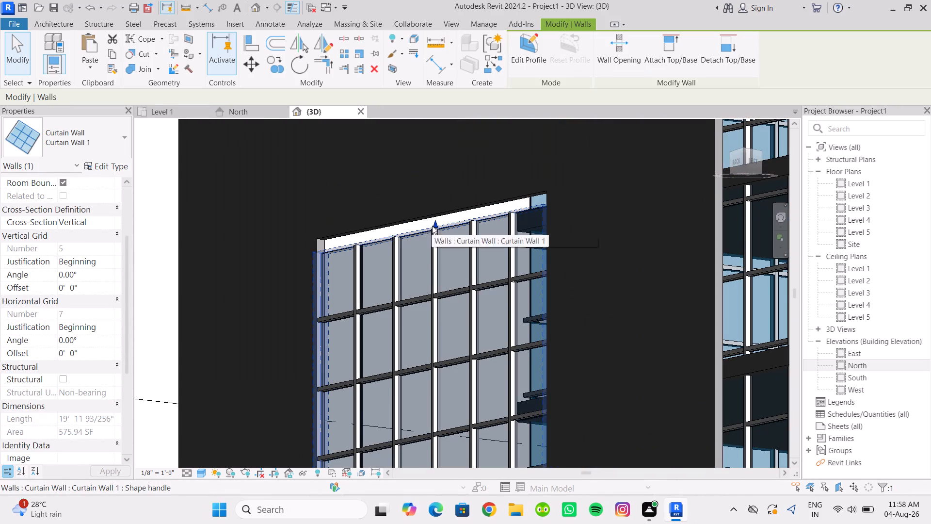
drag(436, 225, 435, 214)
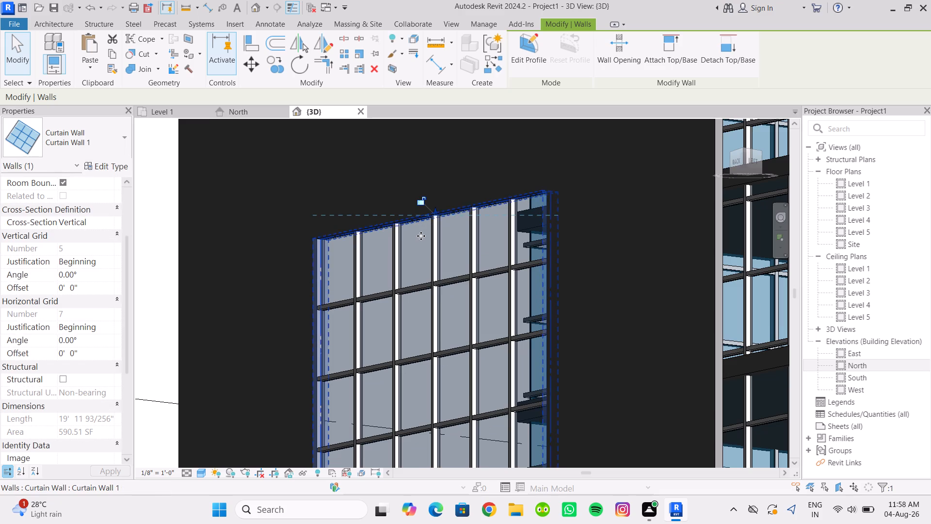
Examine how the curtain wall fits the freestanding wall's opening, in the 3D view and the Level 1 plan.
scroll(420, 238, down, 1)
shift+middle_drag(420, 238, 505, 284)
scroll(424, 210, up, 3)
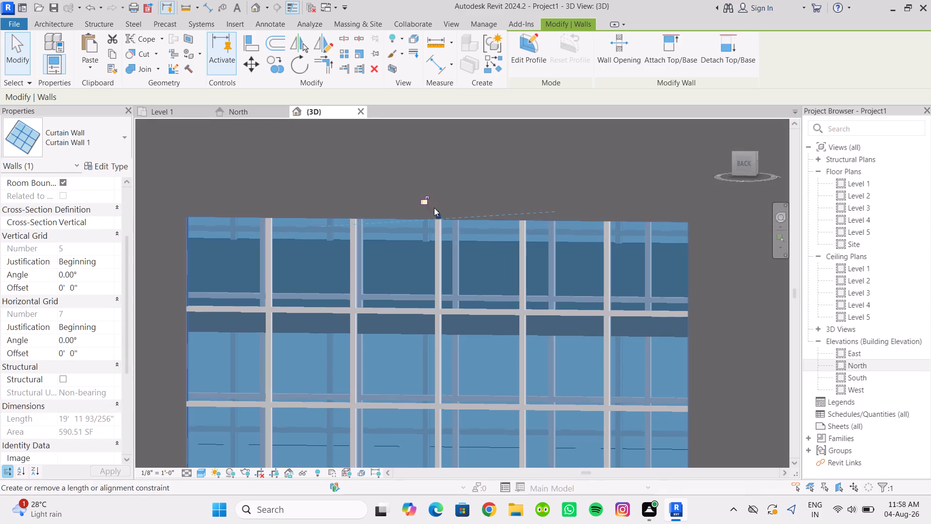
shift+middle_drag(434, 208, 458, 251)
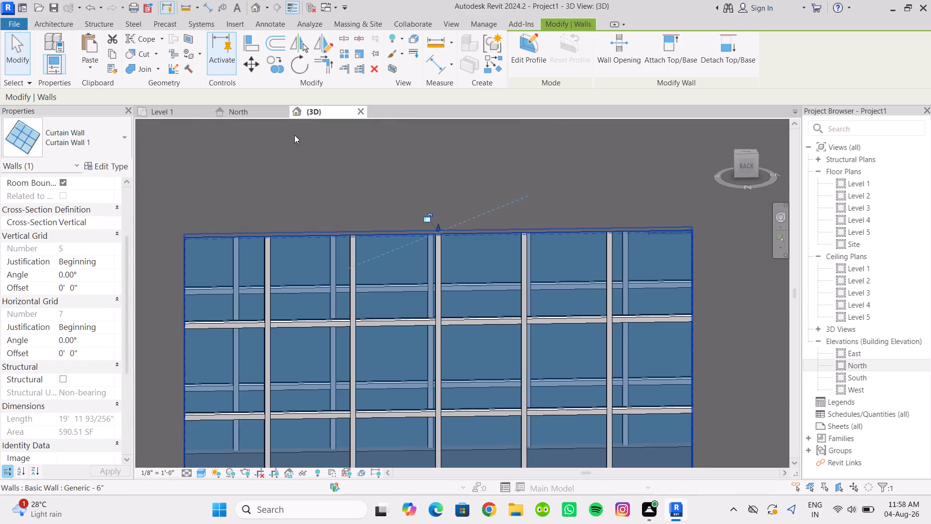
click(162, 117)
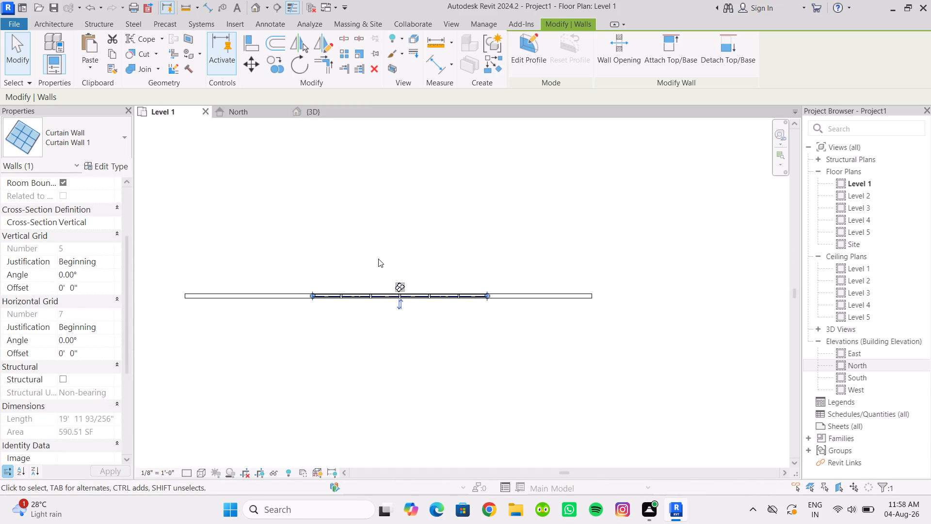
click(378, 257)
scroll(370, 311, up, 4)
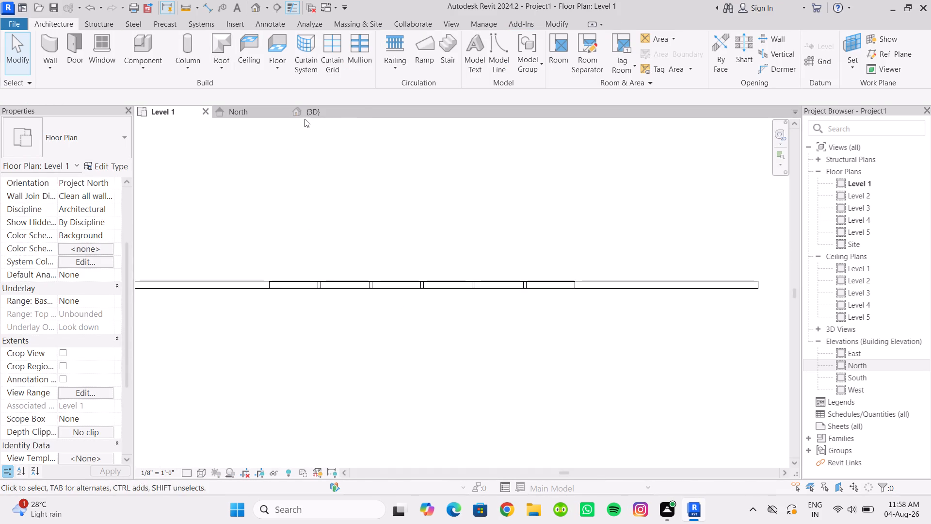
click(304, 116)
scroll(368, 229, down, 5)
shift+middle_drag(369, 230, 288, 303)
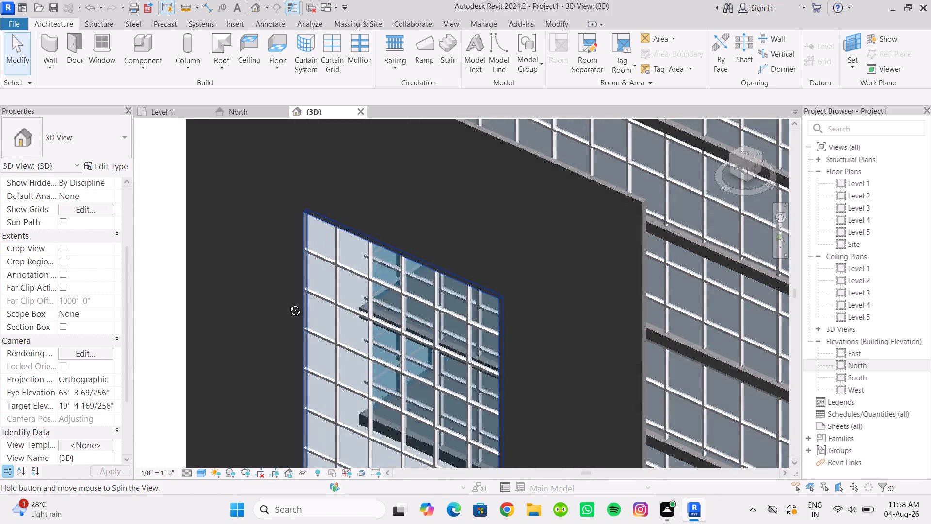
shift+middle_drag(288, 303, 542, 280)
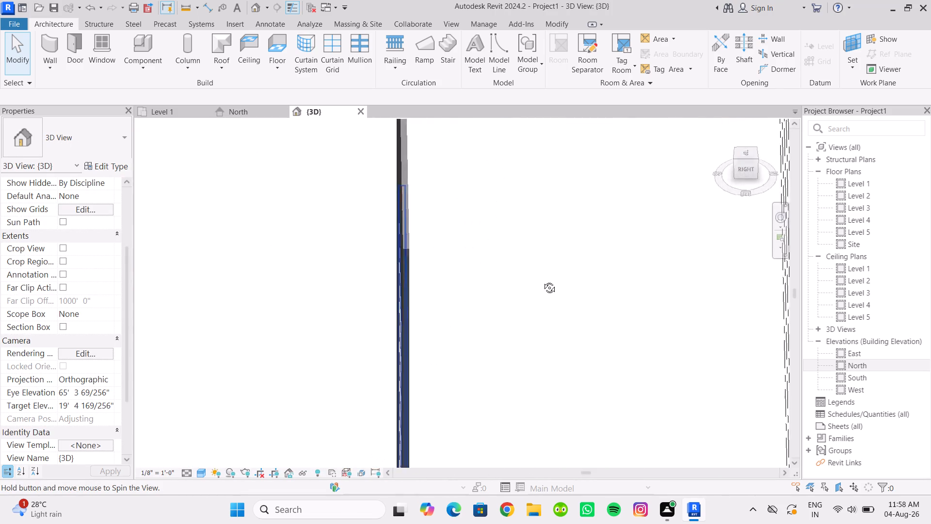
shift+middle_drag(542, 280, 224, 175)
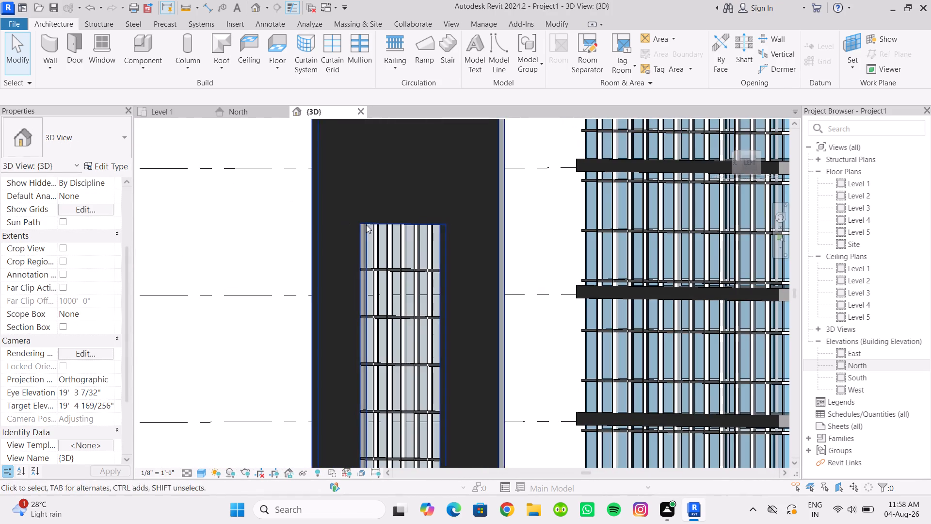
scroll(411, 248, up, 3)
scroll(417, 250, down, 2)
shift+middle_drag(418, 252, 500, 263)
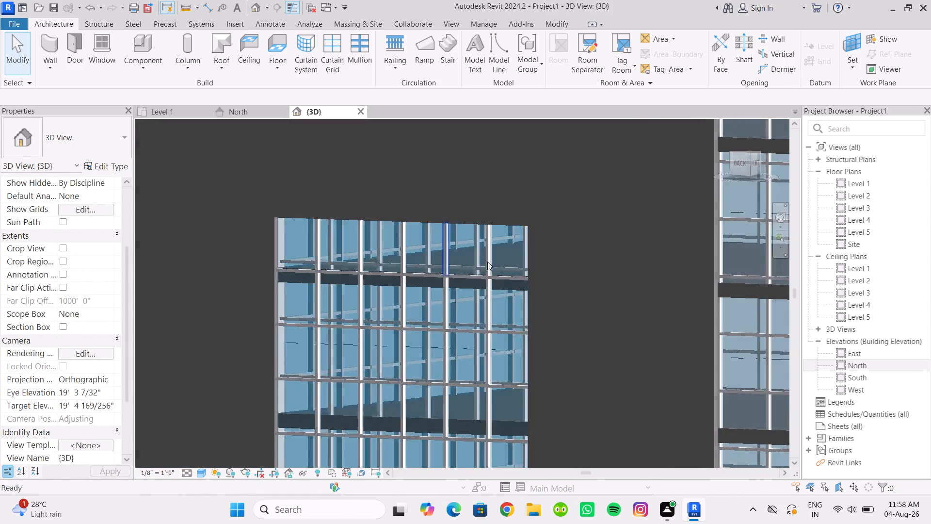
scroll(449, 253, up, 1)
shift+middle_drag(449, 253, 469, 256)
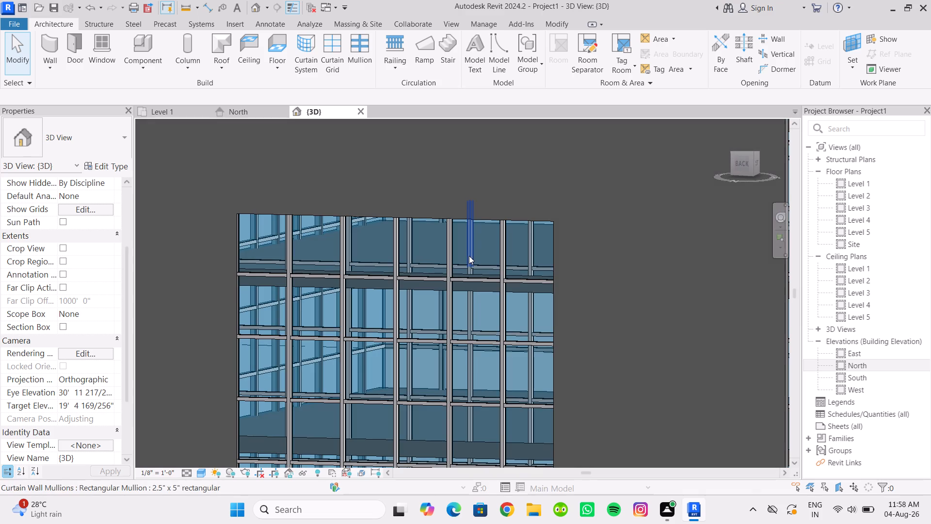
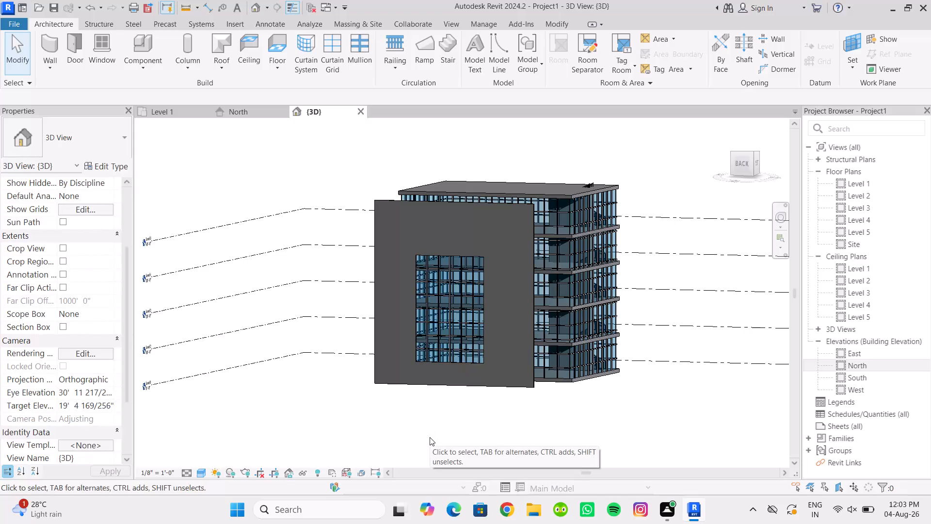
Examine the freestanding wall and the curtain wall in its opening from the back, the left side and above in 3D.
scroll(489, 401, down, 1)
shift+middle_drag(482, 396, 432, 390)
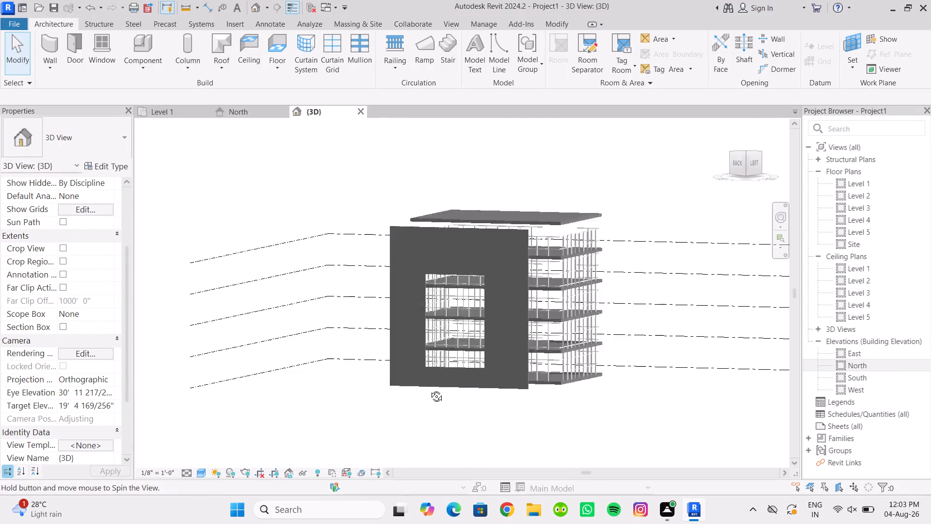
scroll(473, 404, down, 1)
shift+middle_drag(473, 404, 420, 442)
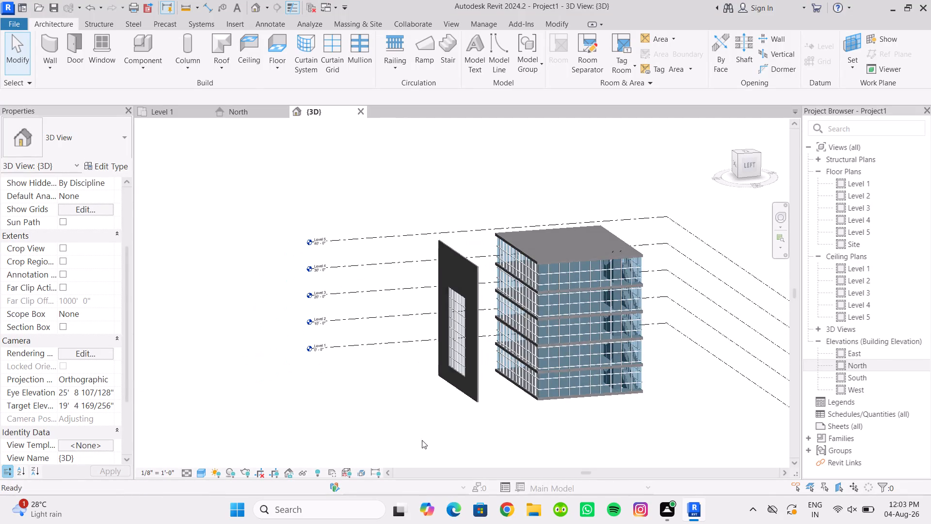
shift+middle_drag(459, 394, 402, 384)
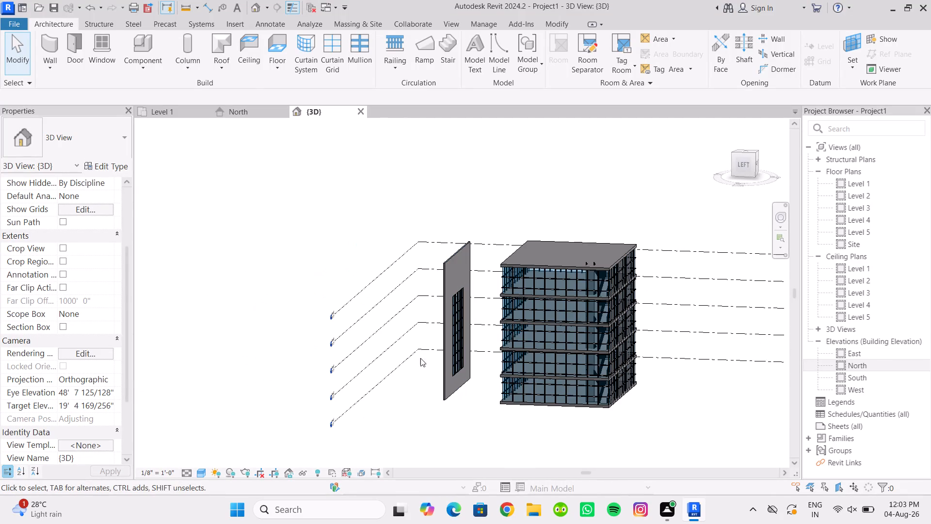
scroll(440, 401, down, 2)
shift+middle_drag(440, 401, 574, 401)
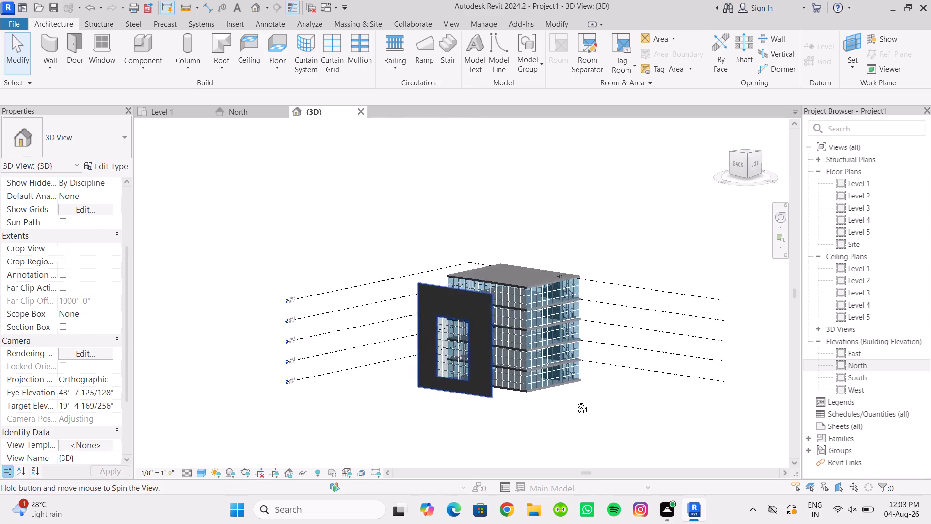
shift+middle_drag(574, 401, 687, 375)
shift+scroll(471, 380, down, 2)
shift+middle_drag(471, 380, 435, 371)
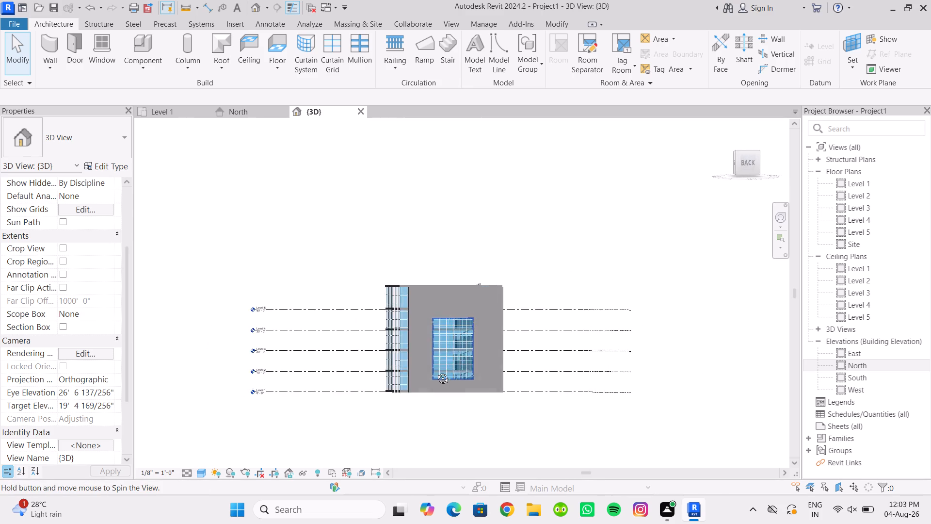
shift+middle_drag(435, 371, 401, 388)
scroll(473, 371, down, 2)
shift+middle_drag(472, 372, 468, 373)
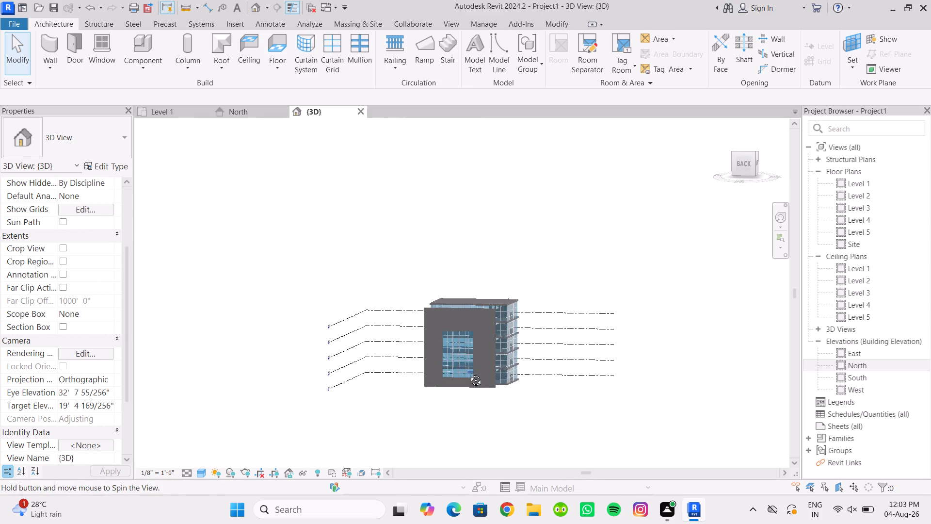
shift+middle_drag(468, 373, 437, 417)
scroll(451, 397, down, 1)
shift+middle_drag(451, 397, 430, 426)
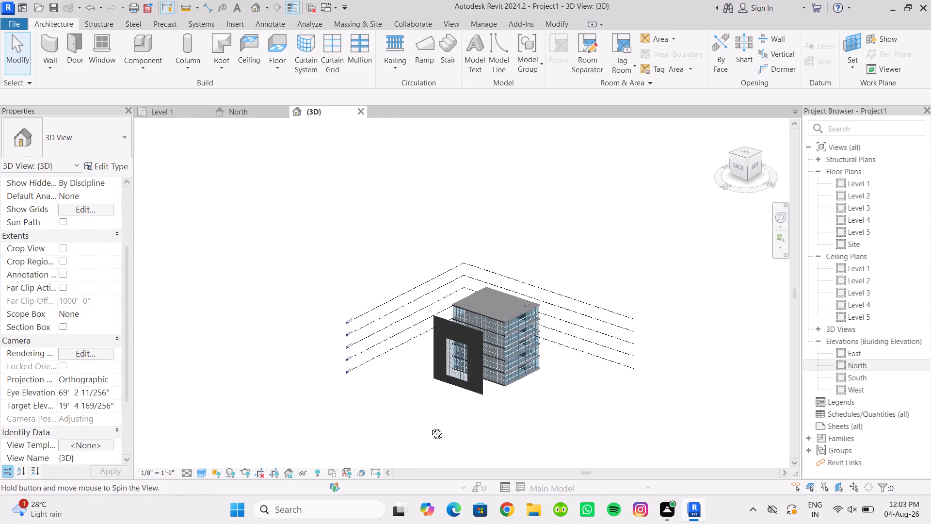
shift+middle_drag(430, 426, 429, 427)
shift+scroll(432, 423, down, 1)
scroll(475, 376, up, 2)
shift+middle_drag(475, 376, 466, 414)
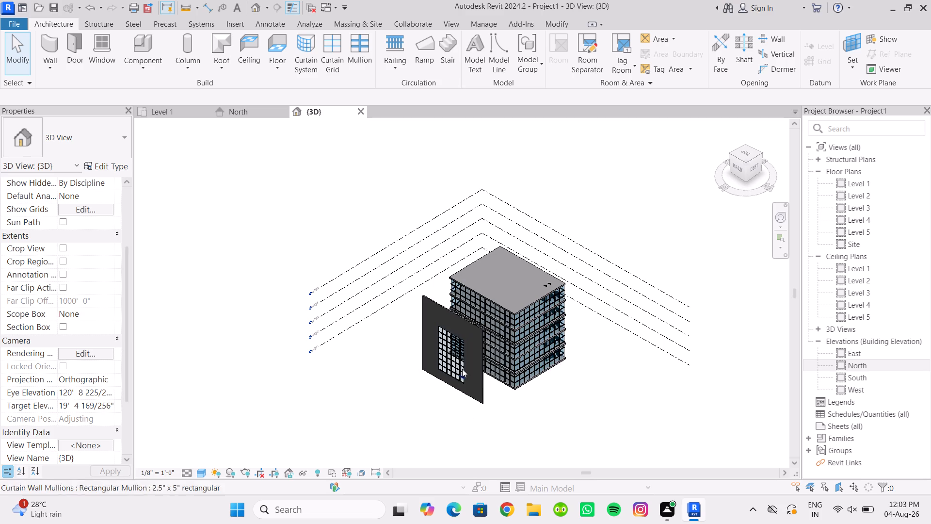
scroll(460, 359, up, 7)
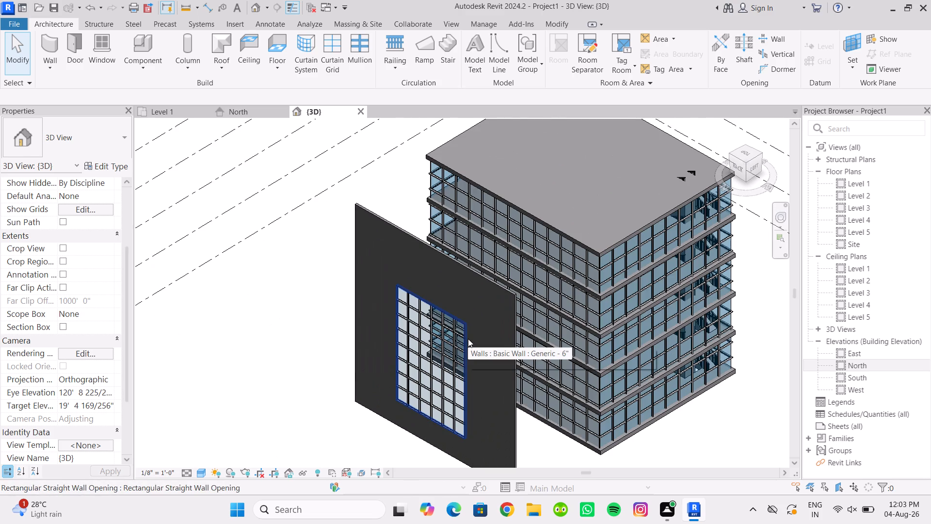
click(468, 339)
click(330, 356)
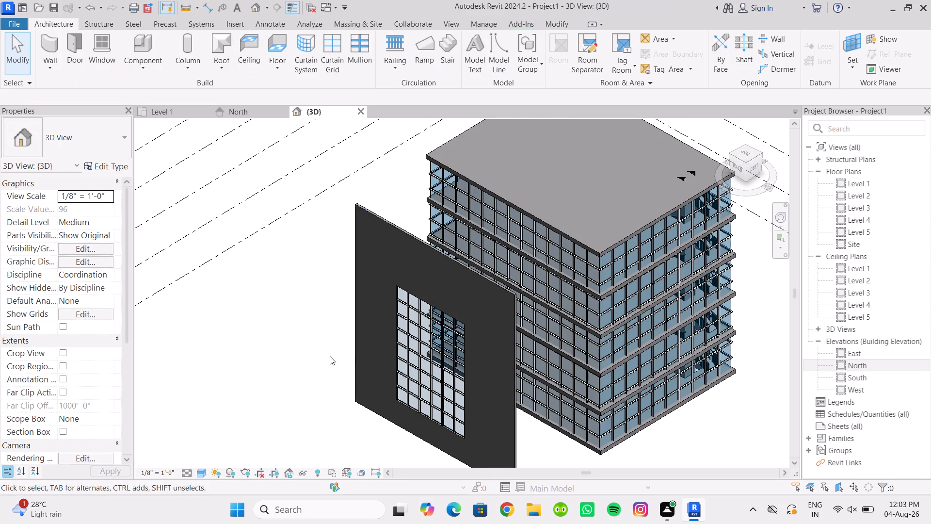
Inspect the five-storey building's roof slab, glazed facades and ramps together with the freestanding wall from several sides.
scroll(426, 353, down, 2)
shift+middle_drag(426, 354, 394, 384)
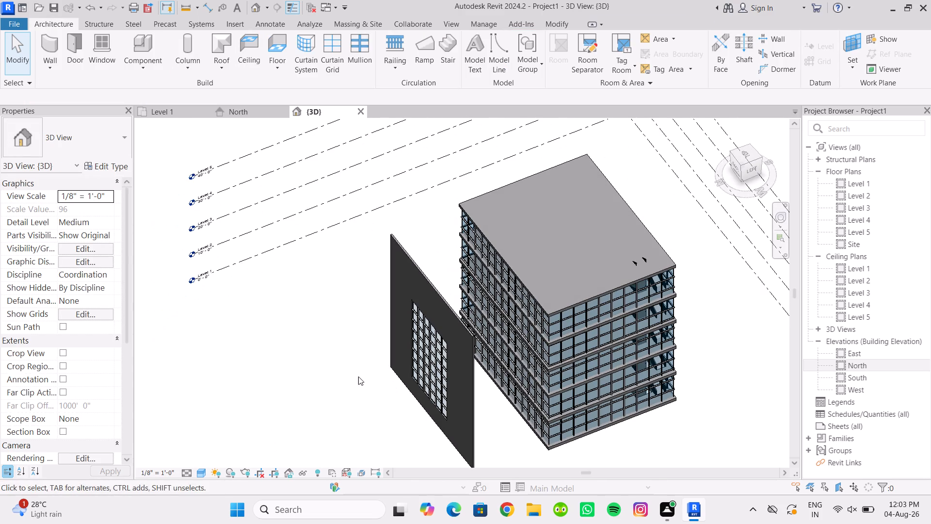
click(358, 377)
scroll(570, 334, up, 5)
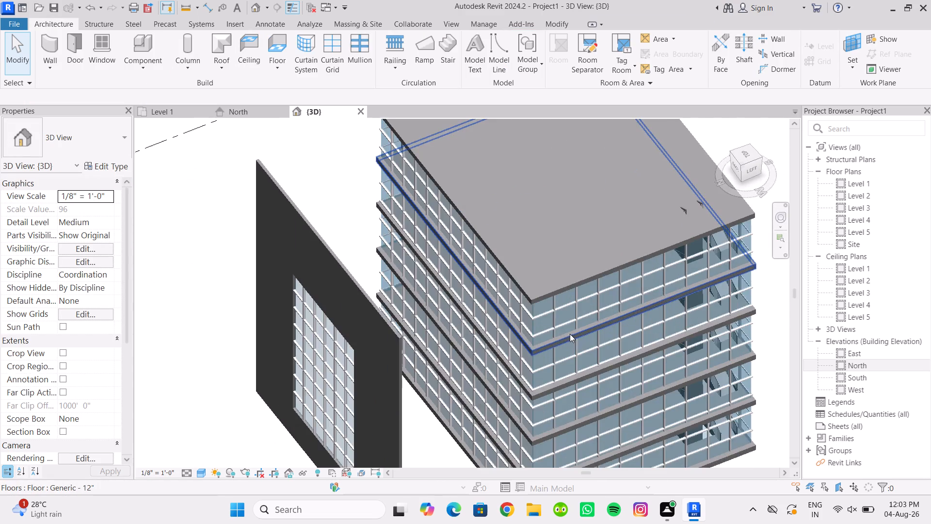
scroll(570, 334, down, 4)
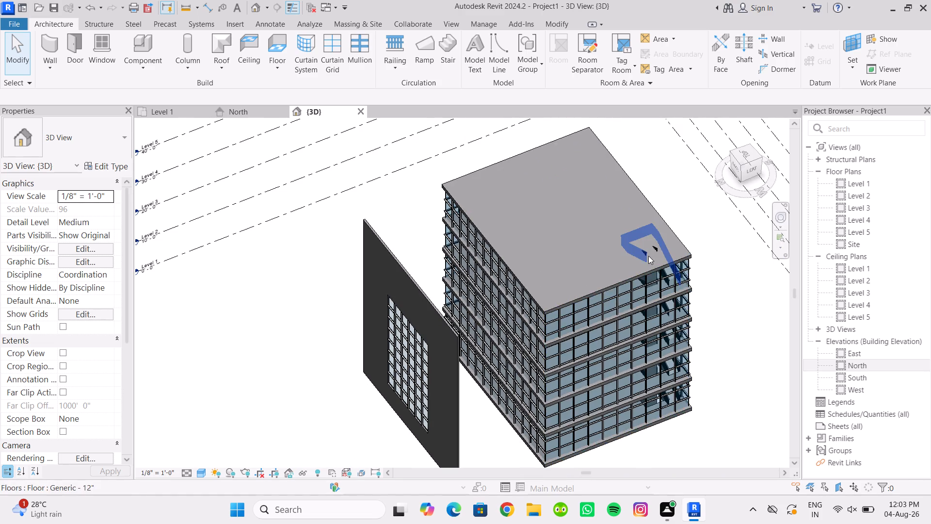
scroll(648, 255, up, 5)
scroll(648, 270, down, 9)
shift+middle_drag(645, 280, 587, 267)
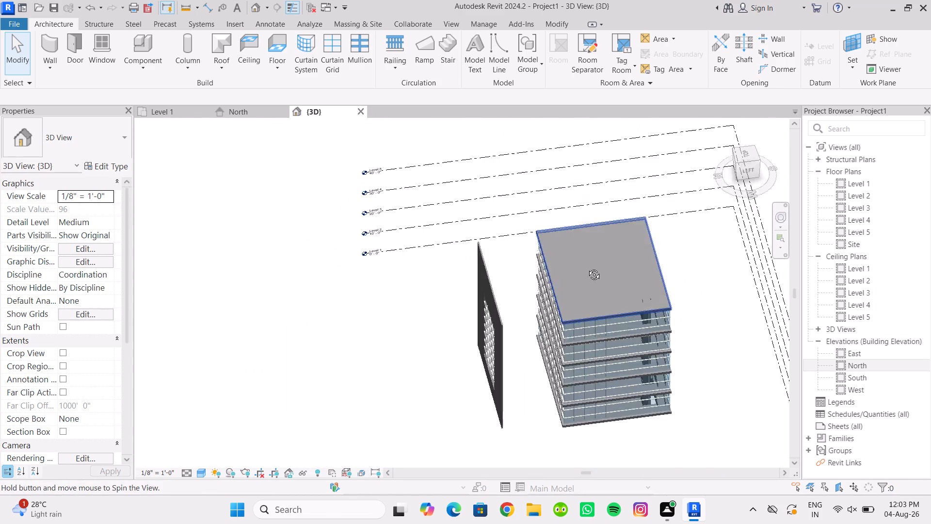
shift+middle_drag(587, 267, 546, 242)
scroll(571, 284, down, 3)
middle_drag(572, 294, 555, 258)
click(604, 365)
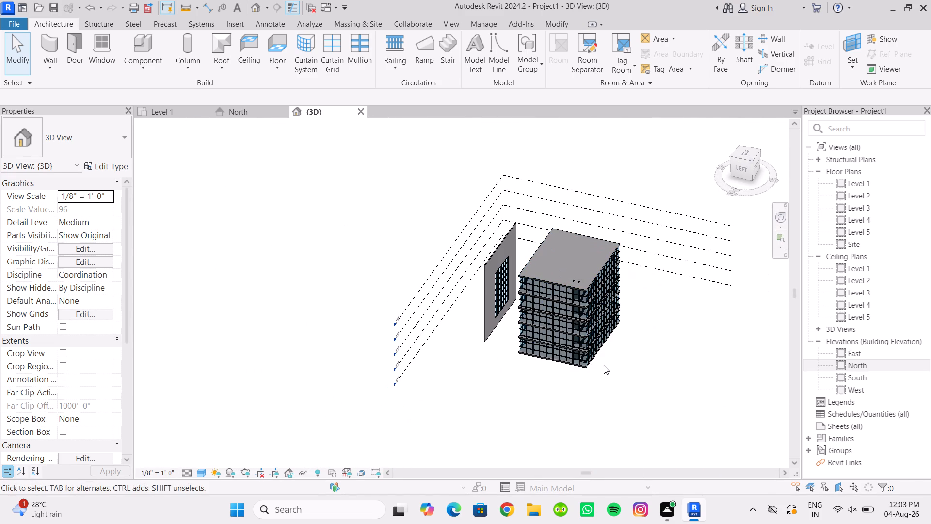
shift+middle_drag(603, 372, 570, 240)
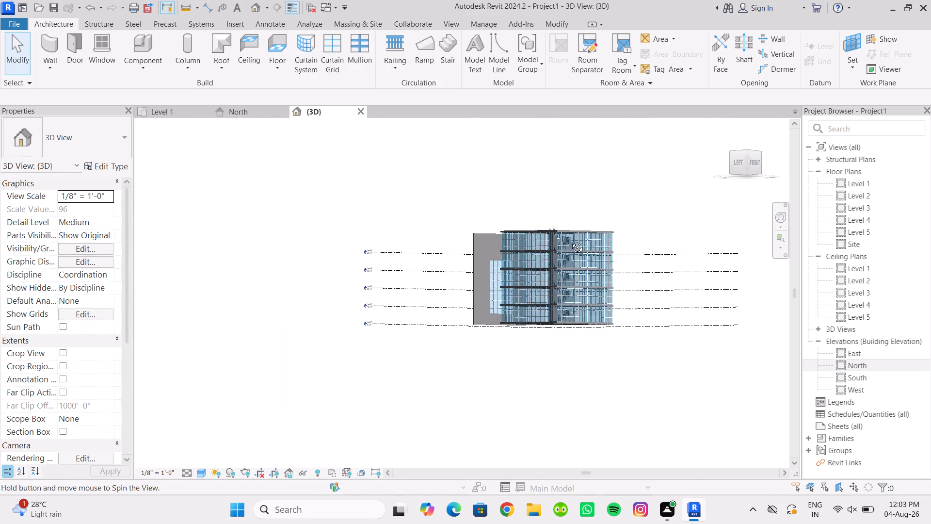
shift+middle_drag(570, 240, 634, 262)
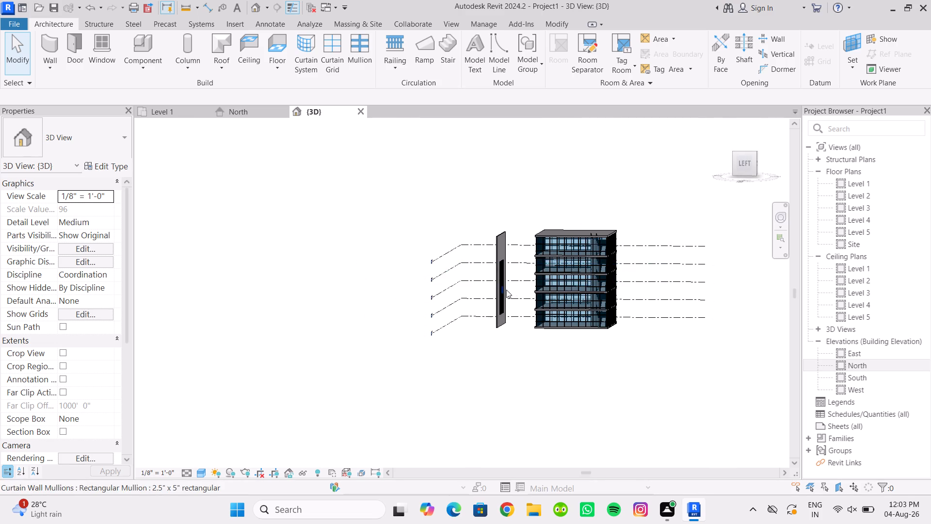
scroll(506, 290, up, 4)
shift+middle_drag(506, 290, 453, 280)
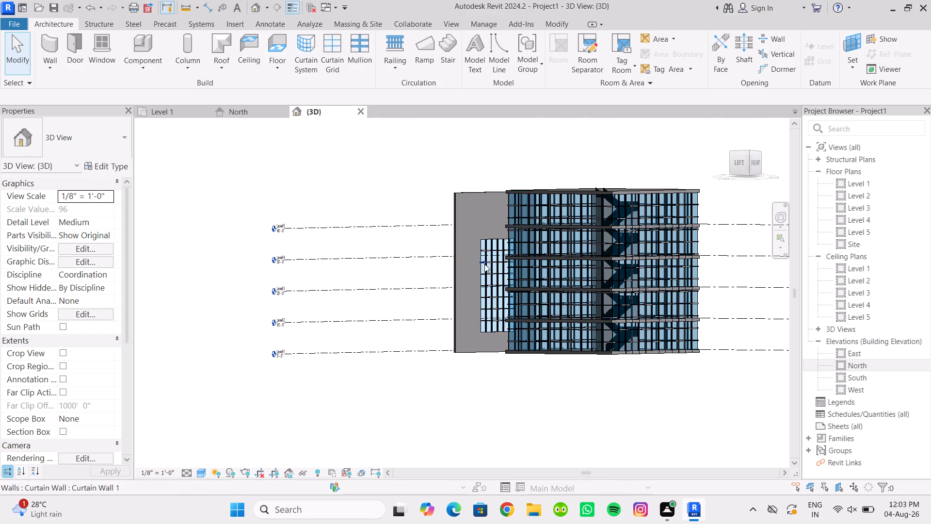
scroll(485, 310, down, 9)
shift+middle_drag(488, 338, 594, 364)
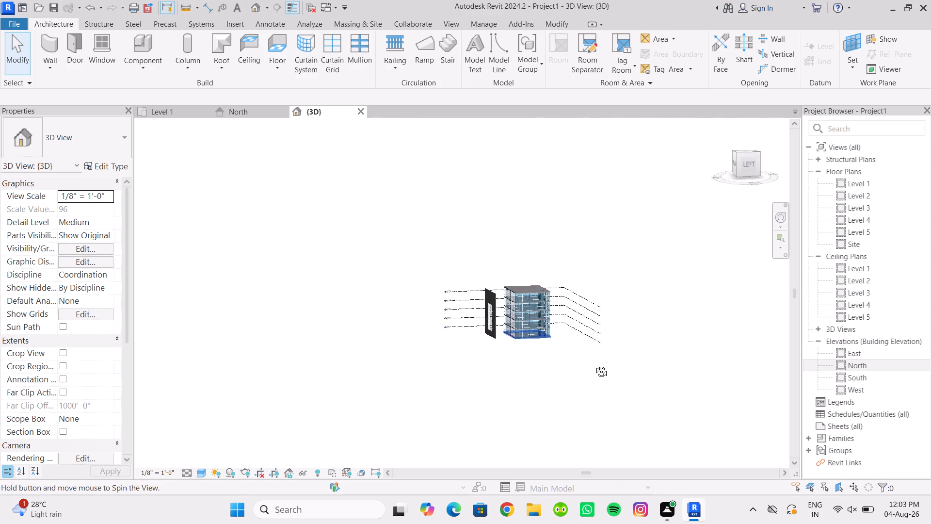
shift+middle_drag(594, 364, 678, 387)
middle_drag(616, 440, 628, 463)
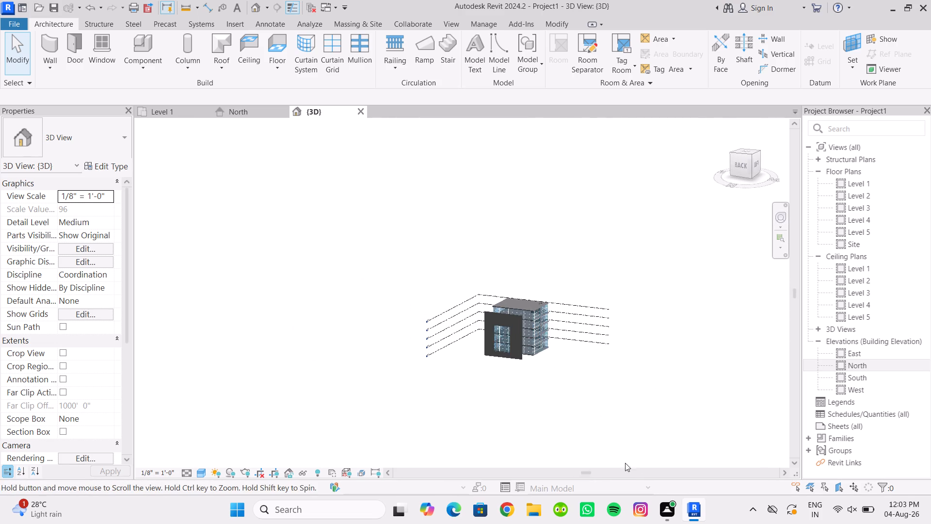
scroll(538, 334, up, 4)
middle_drag(562, 396, 589, 444)
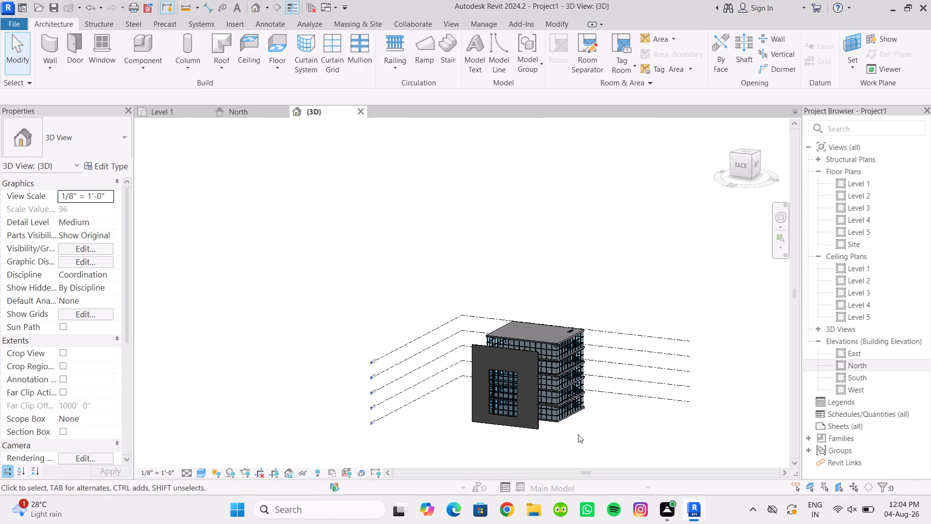
scroll(574, 422, up, 1)
shift+middle_drag(572, 420, 562, 379)
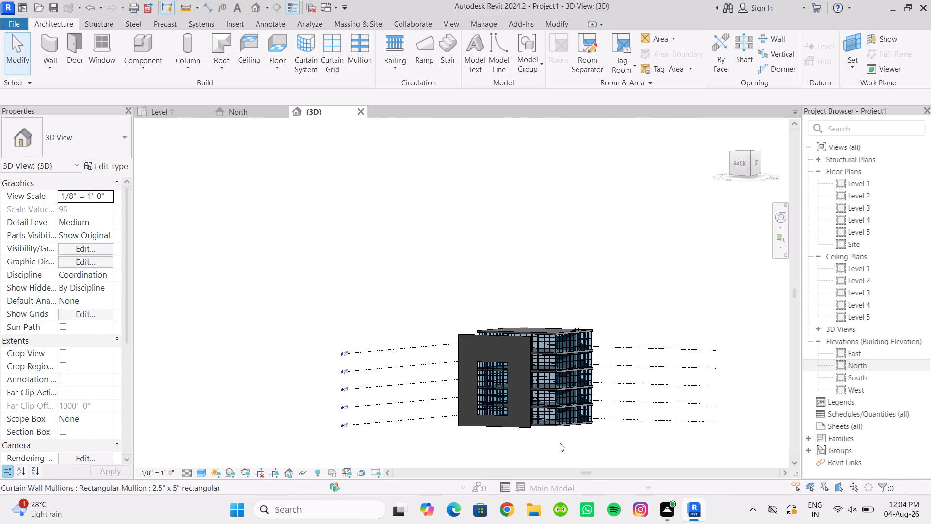
scroll(560, 443, down, 1)
shift+middle_drag(560, 443, 575, 459)
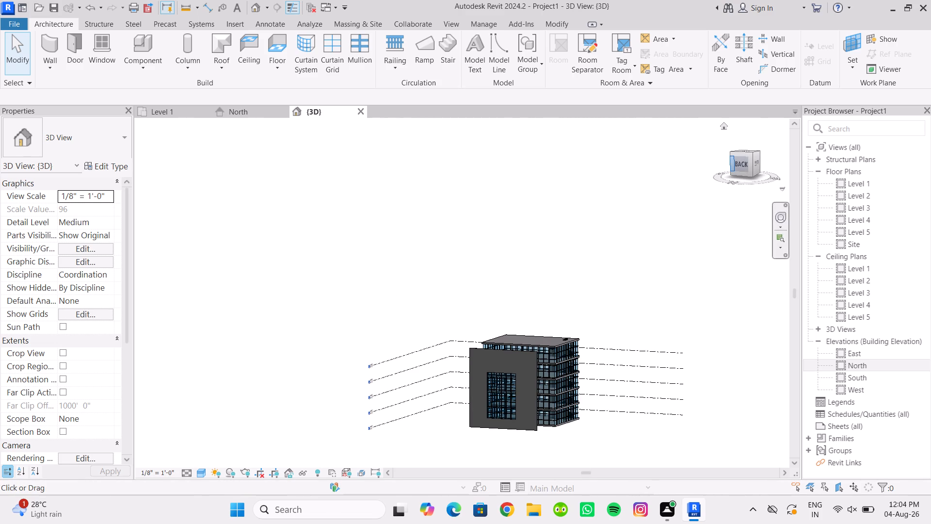
Check the freestanding wall's top edge against the building's roof slab in the straight back view.
click(741, 166)
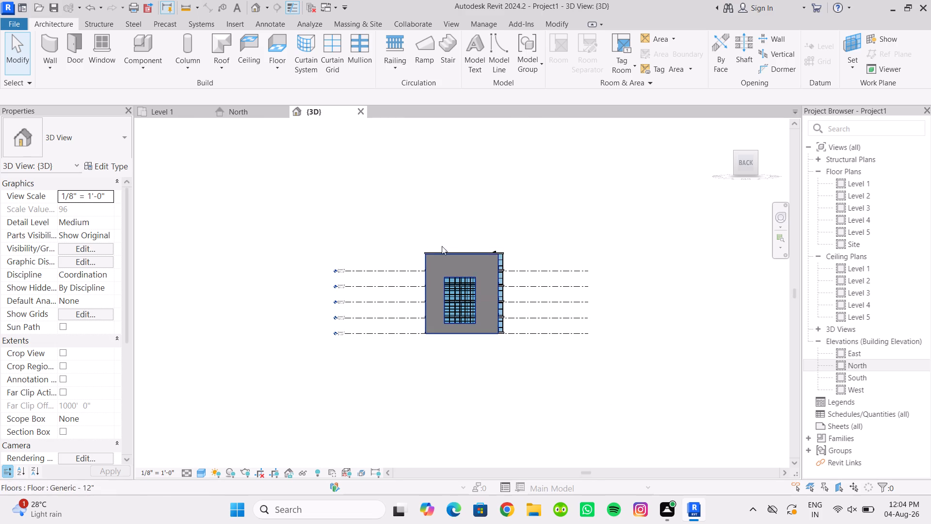
scroll(436, 248, up, 10)
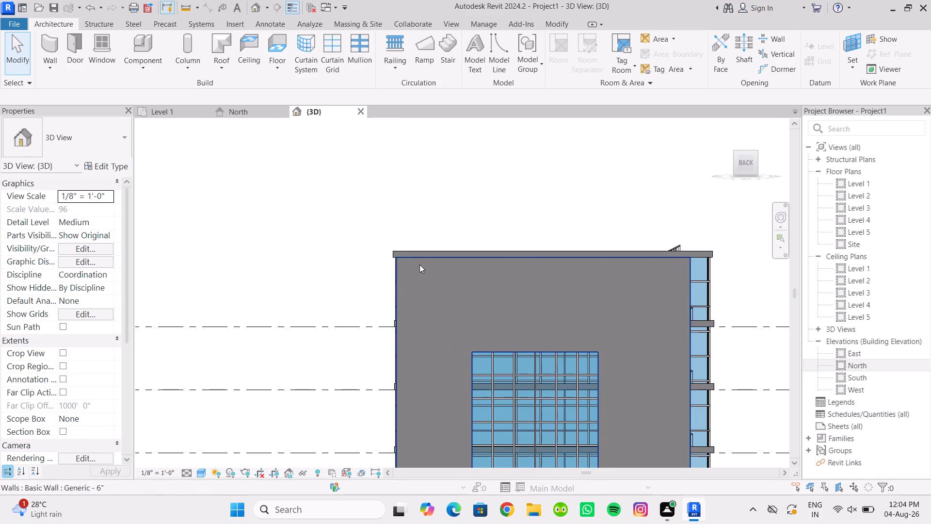
click(412, 267)
click(353, 255)
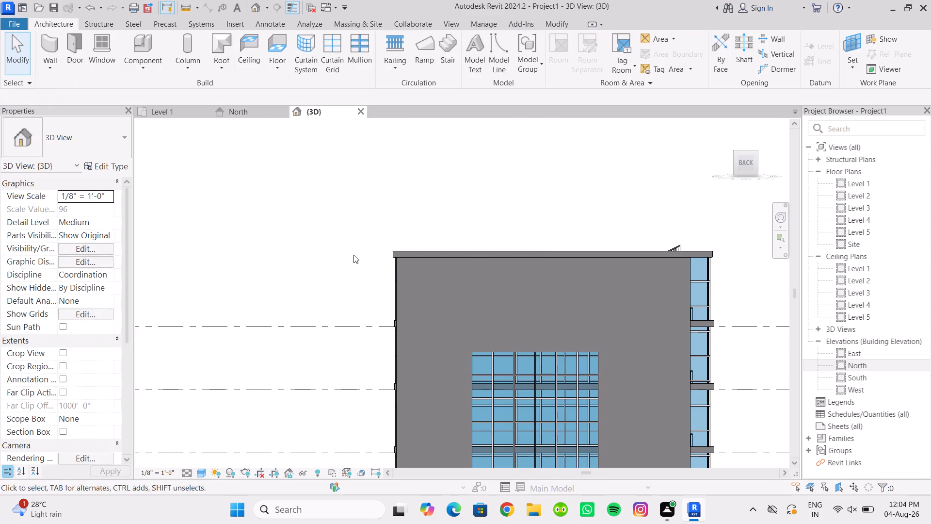
Review the freestanding wall's position relative to the building and levels from the left side round to the back.
scroll(515, 313, down, 8)
shift+middle_drag(514, 308, 375, 354)
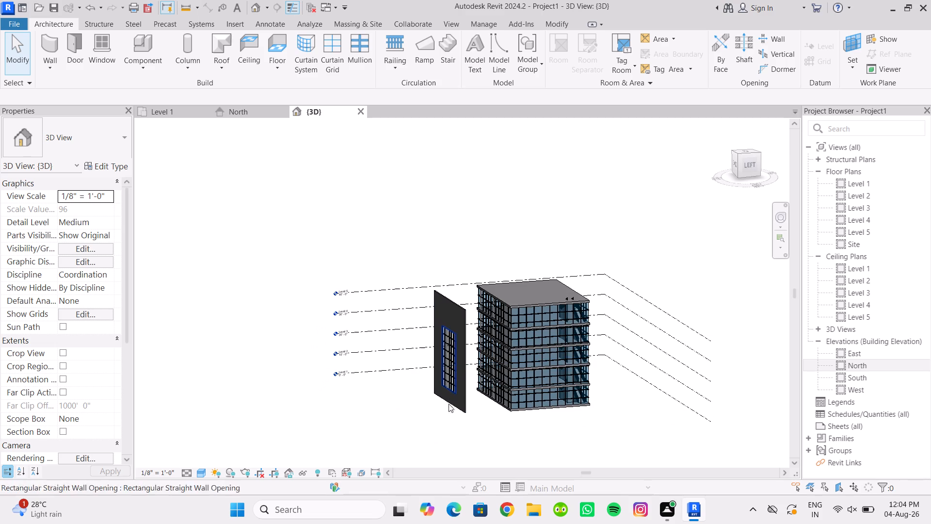
click(458, 304)
click(301, 369)
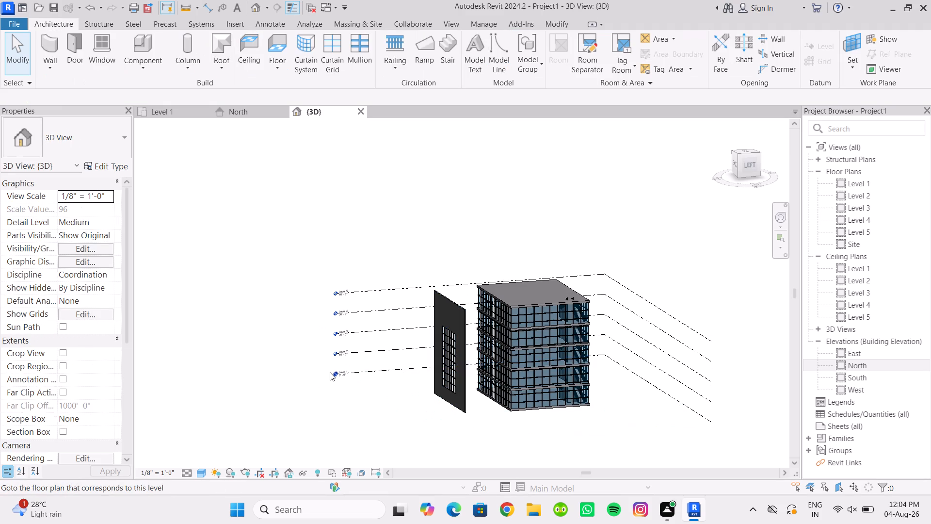
scroll(341, 376, up, 5)
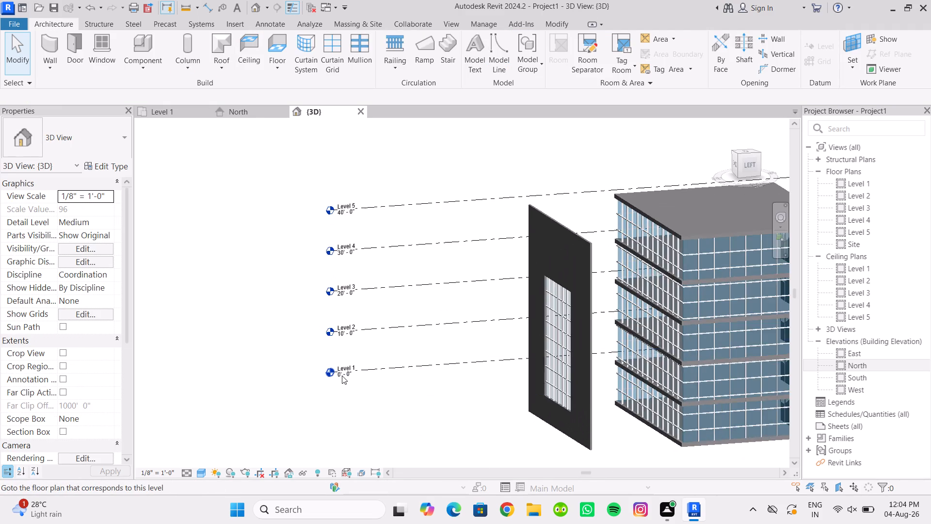
scroll(398, 381, down, 9)
shift+middle_drag(398, 381, 377, 371)
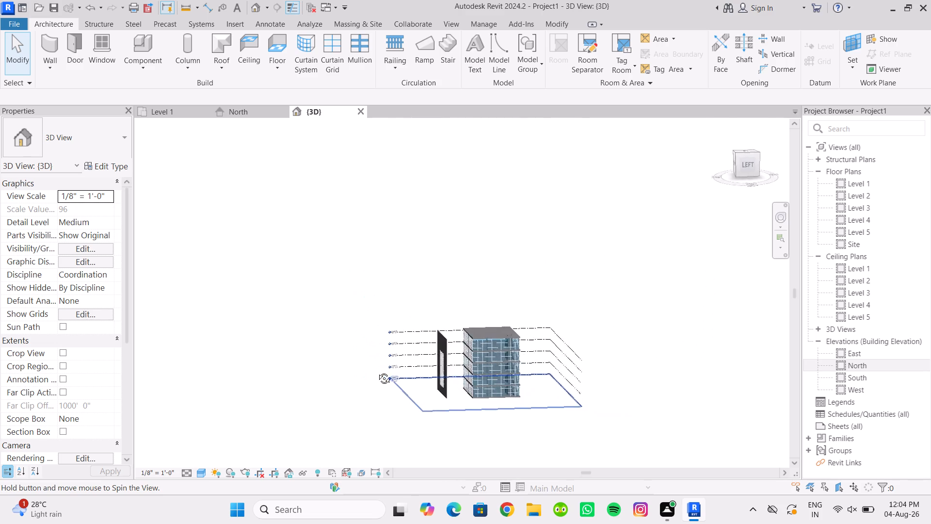
shift+middle_drag(377, 371, 366, 369)
click(351, 369)
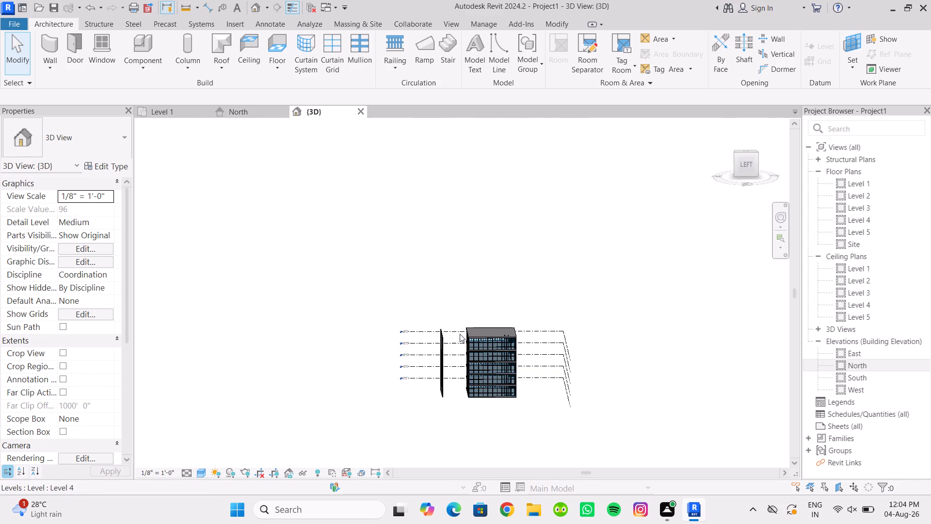
scroll(460, 333, up, 5)
scroll(428, 306, down, 2)
shift+middle_drag(428, 306, 446, 302)
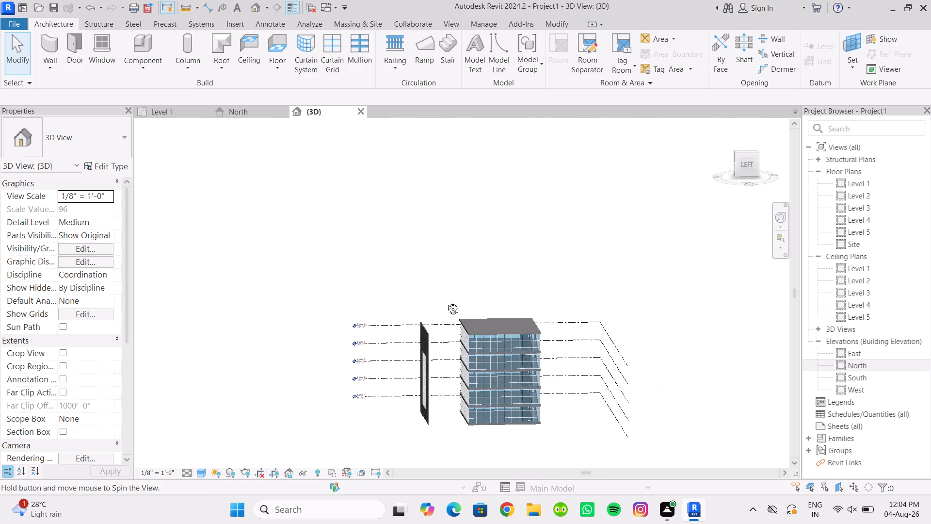
shift+middle_drag(446, 302, 508, 296)
scroll(480, 299, down, 3)
shift+middle_drag(480, 299, 493, 281)
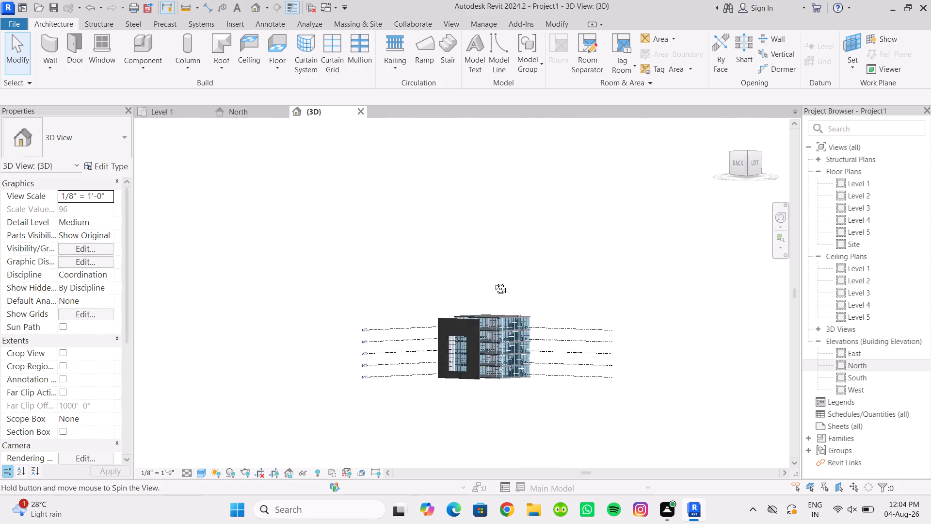
shift+middle_drag(493, 281, 570, 287)
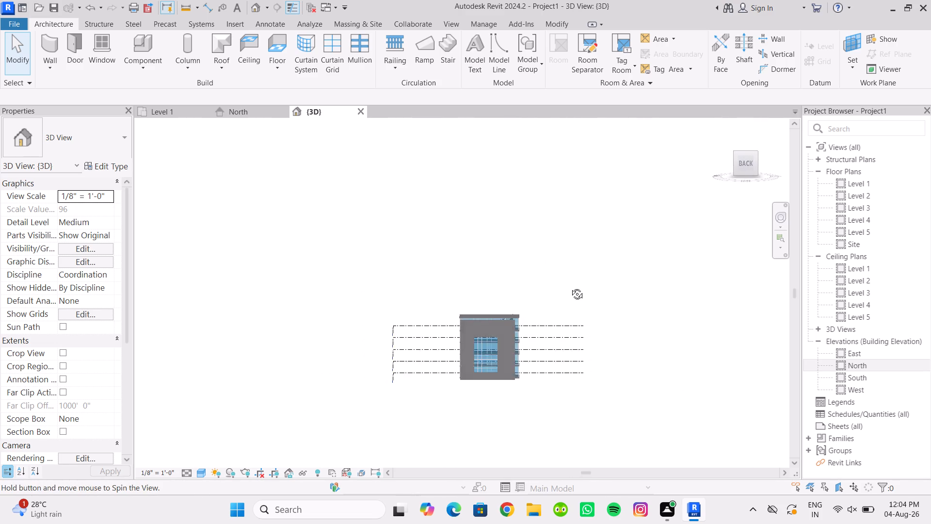
shift+middle_drag(570, 287, 569, 277)
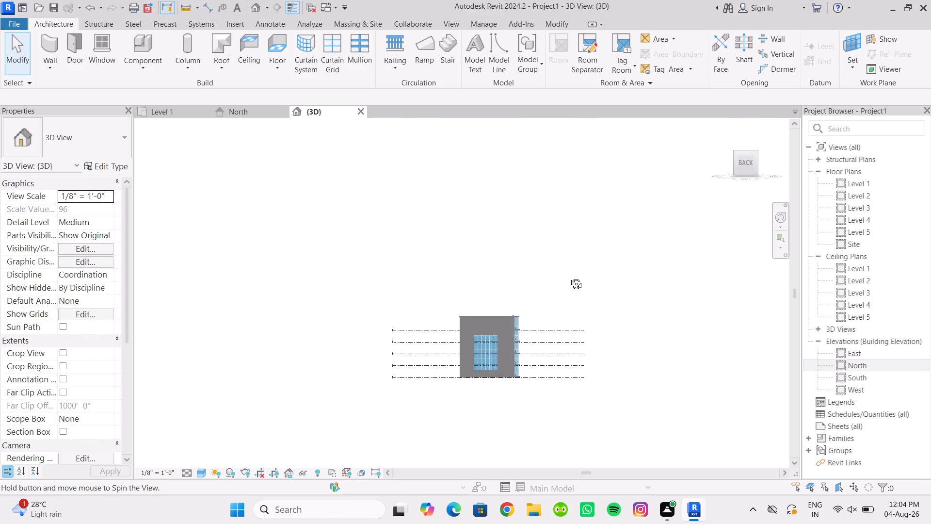
In the straight back view, stretch the freestanding wall's short end sideways until it lines up with the building's outer side edge.
shift+middle_drag(569, 277, 572, 276)
click(746, 162)
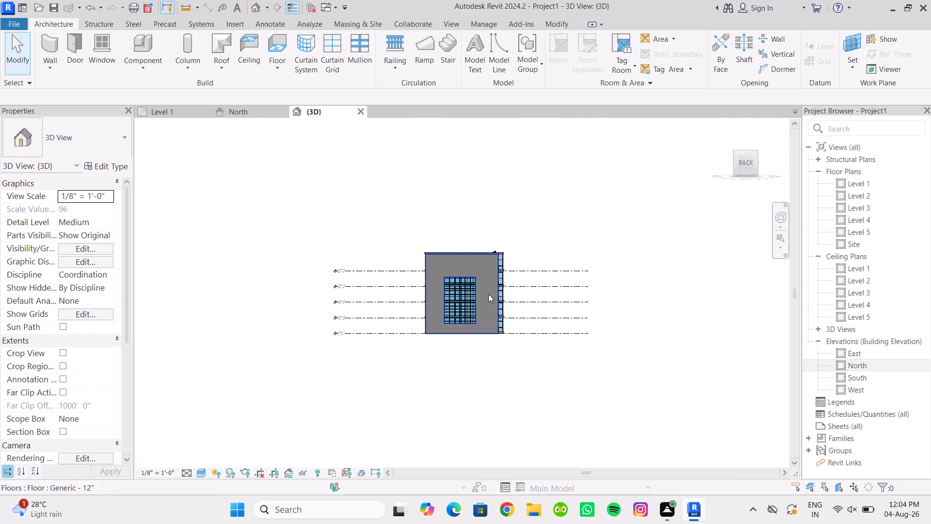
click(488, 294)
scroll(490, 297, up, 9)
middle_drag(491, 296, 492, 308)
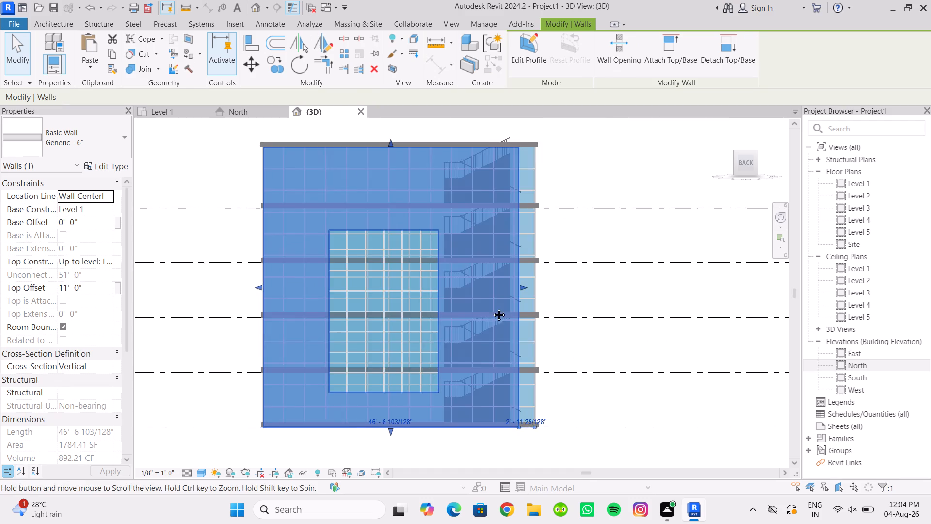
middle_drag(492, 308, 492, 338)
drag(522, 326, 537, 326)
click(565, 226)
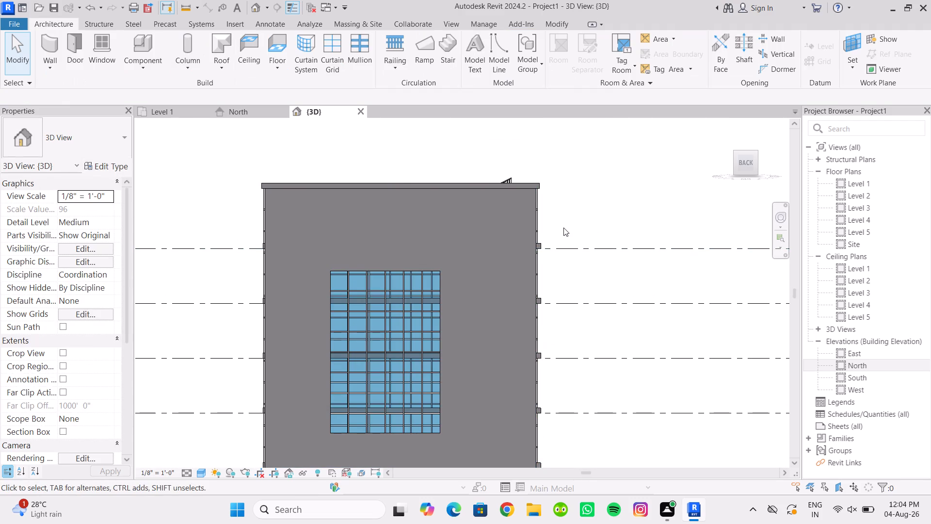
Examine the freestanding wall against the five-storey building from an angled view above the back.
scroll(557, 245, down, 4)
shift+middle_drag(556, 248, 509, 323)
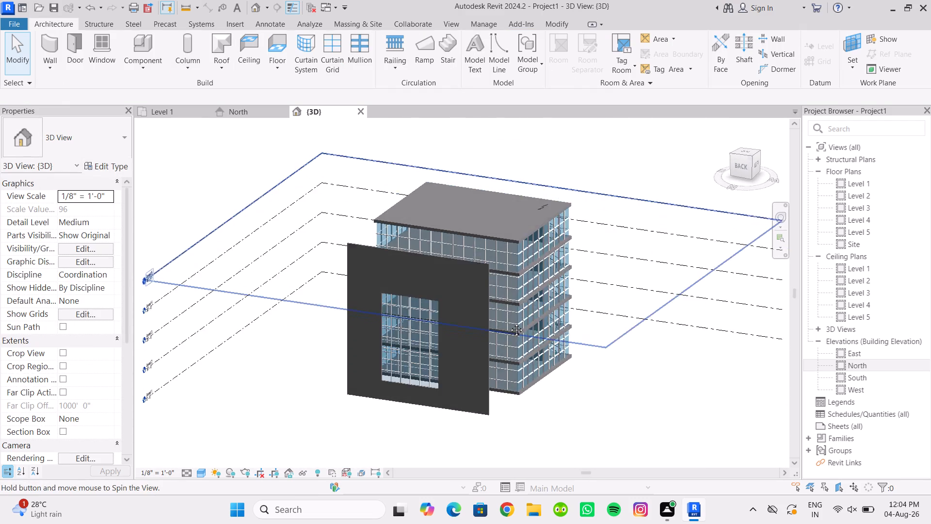
shift+middle_drag(509, 323, 509, 330)
scroll(419, 212, down, 3)
middle_drag(420, 213, 430, 286)
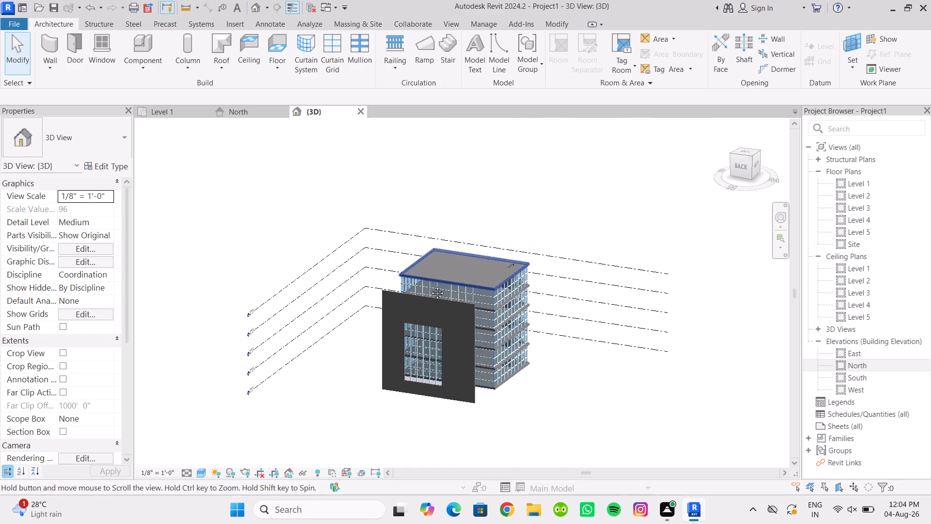
middle_drag(430, 286, 432, 307)
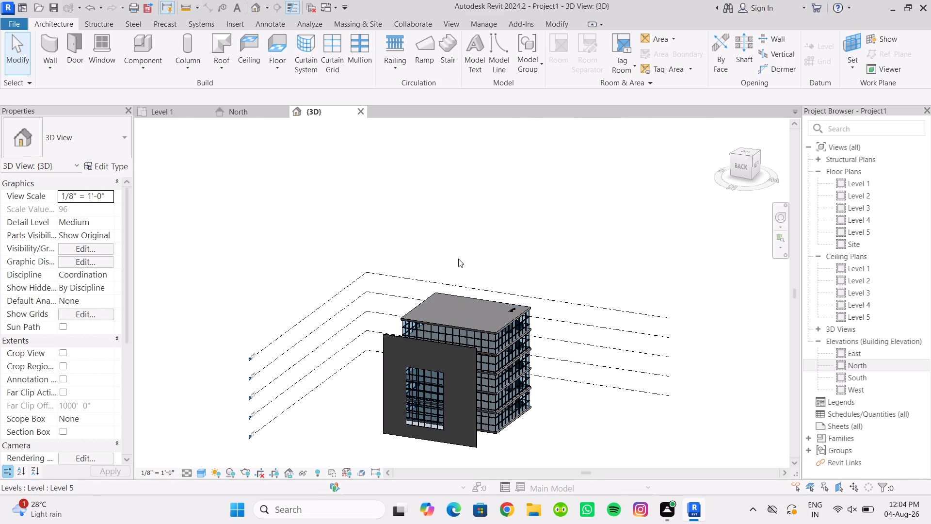
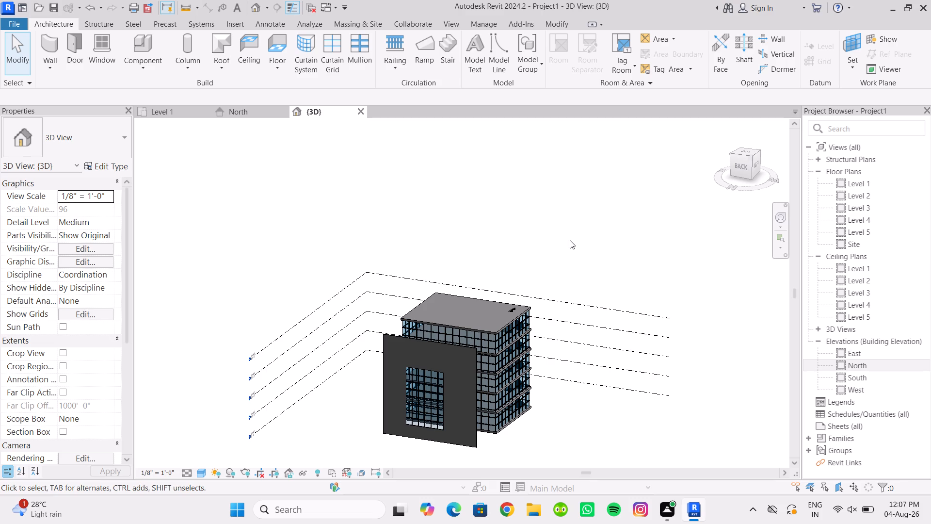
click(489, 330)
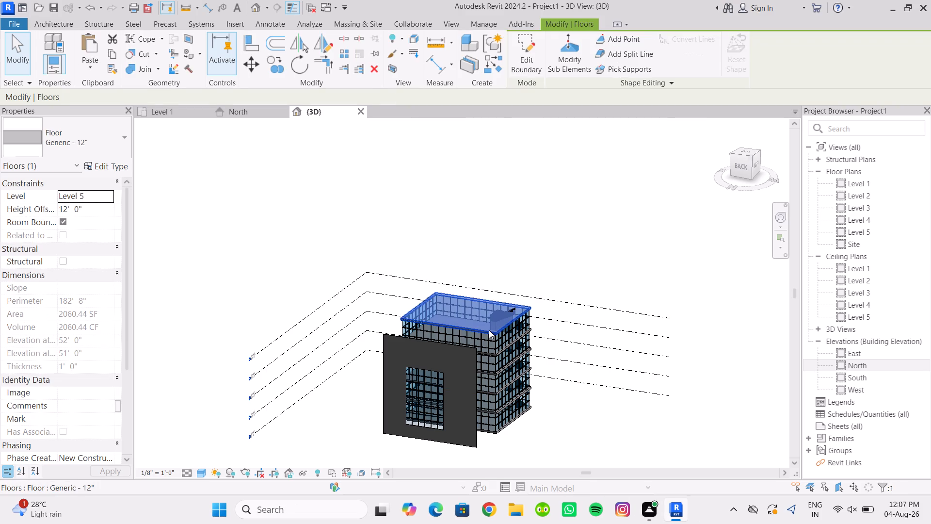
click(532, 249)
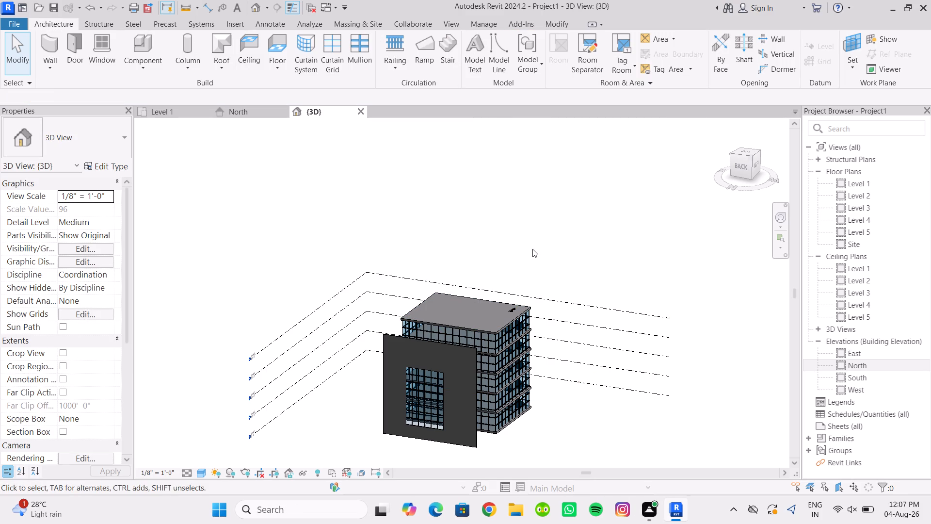
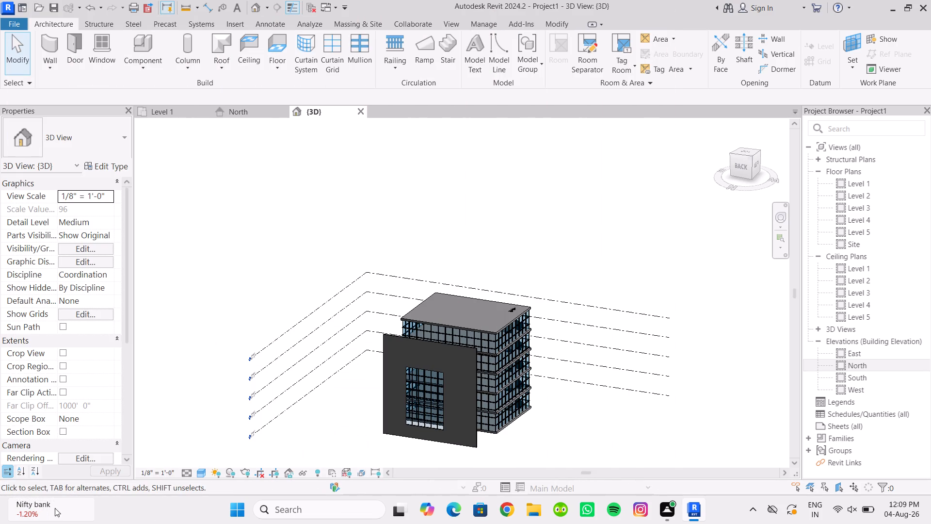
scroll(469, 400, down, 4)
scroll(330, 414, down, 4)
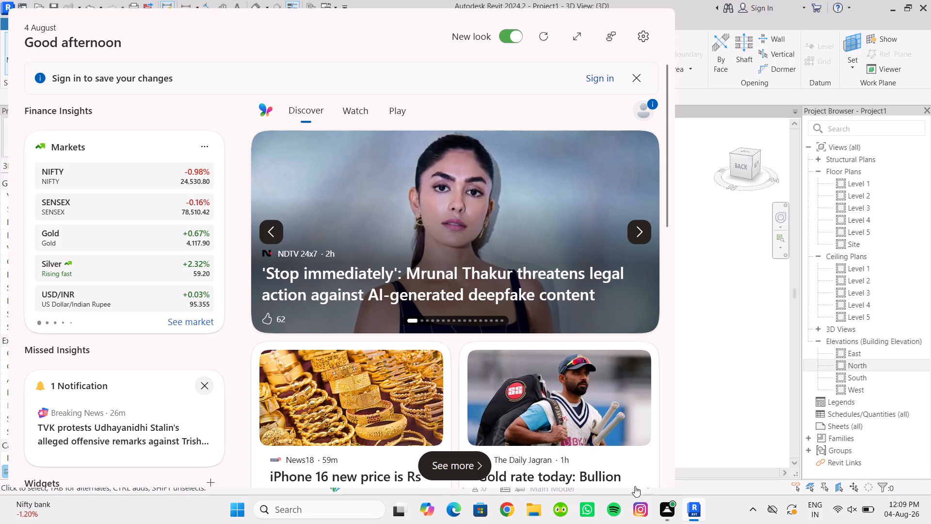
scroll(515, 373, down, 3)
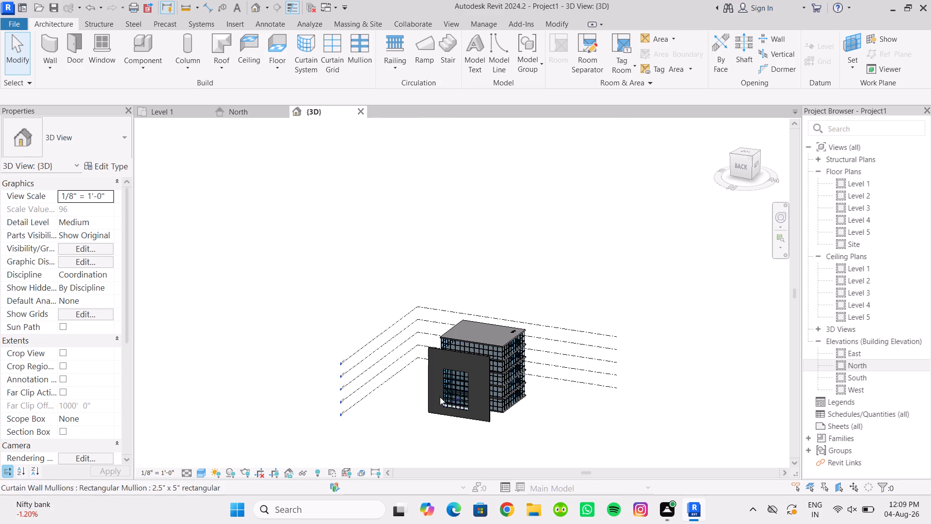
Examine the freestanding wall and the curtain wall in its opening from the back and left sides.
scroll(462, 379, up, 2)
shift+middle_drag(458, 383, 472, 314)
scroll(459, 367, up, 4)
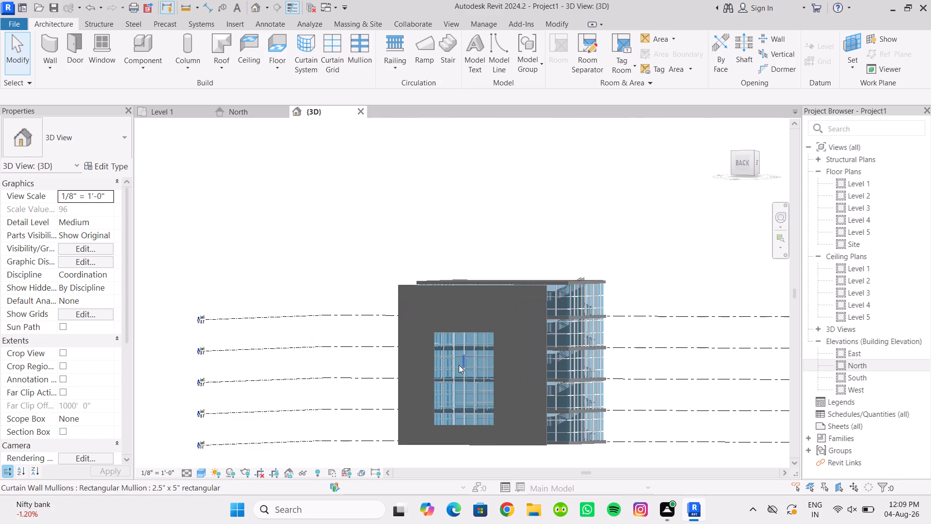
scroll(459, 365, up, 5)
scroll(457, 294, up, 5)
scroll(456, 360, up, 4)
scroll(440, 347, down, 3)
middle_drag(440, 347, 423, 339)
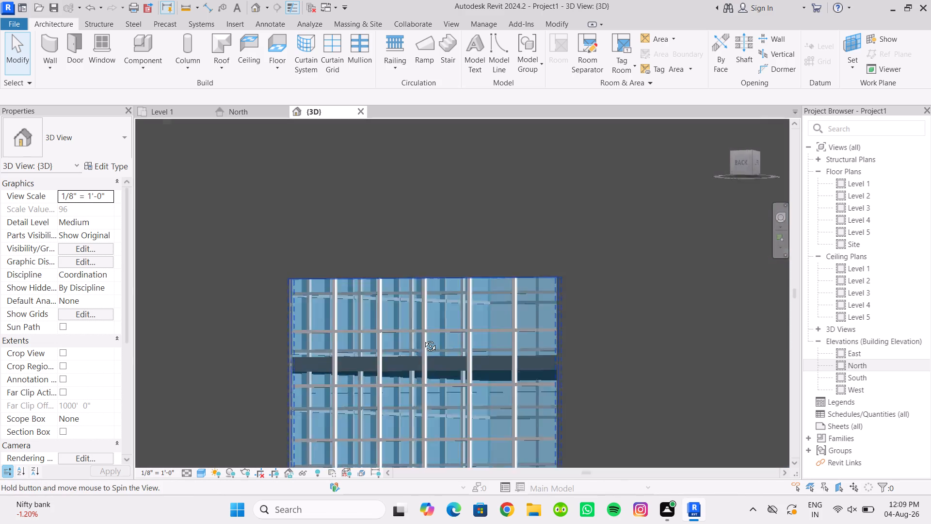
middle_drag(423, 339, 377, 292)
scroll(374, 285, down, 5)
scroll(290, 332, up, 5)
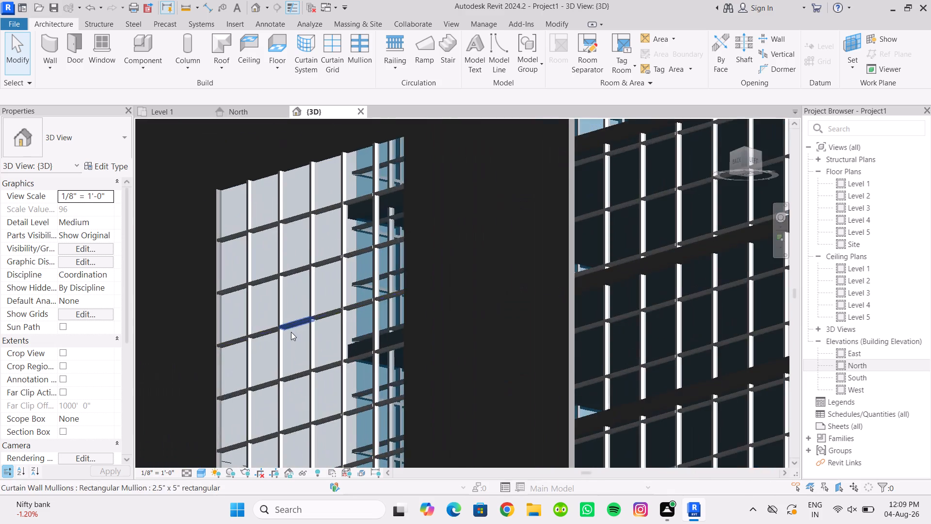
scroll(305, 336, down, 6)
shift+middle_drag(307, 339, 254, 390)
scroll(293, 352, down, 4)
middle_drag(296, 351, 300, 352)
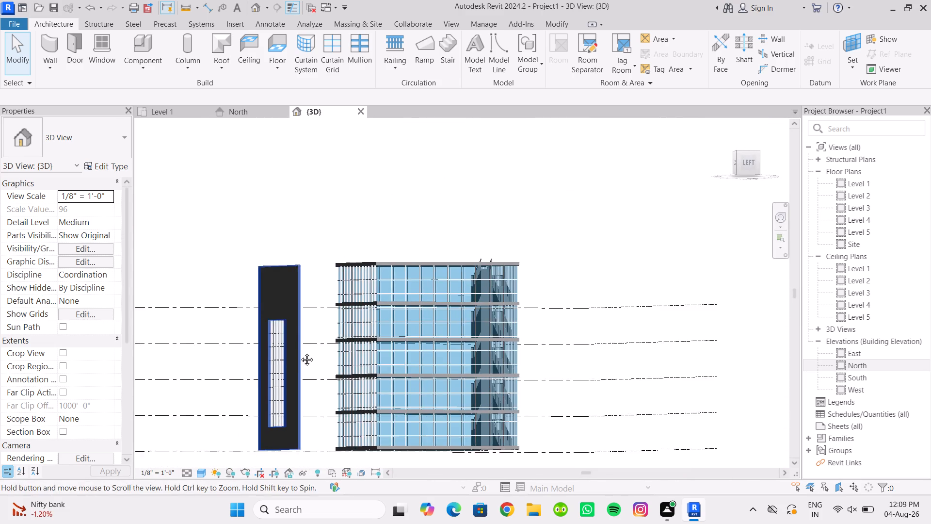
middle_drag(300, 352, 356, 326)
scroll(347, 320, down, 3)
shift+middle_drag(345, 321, 377, 302)
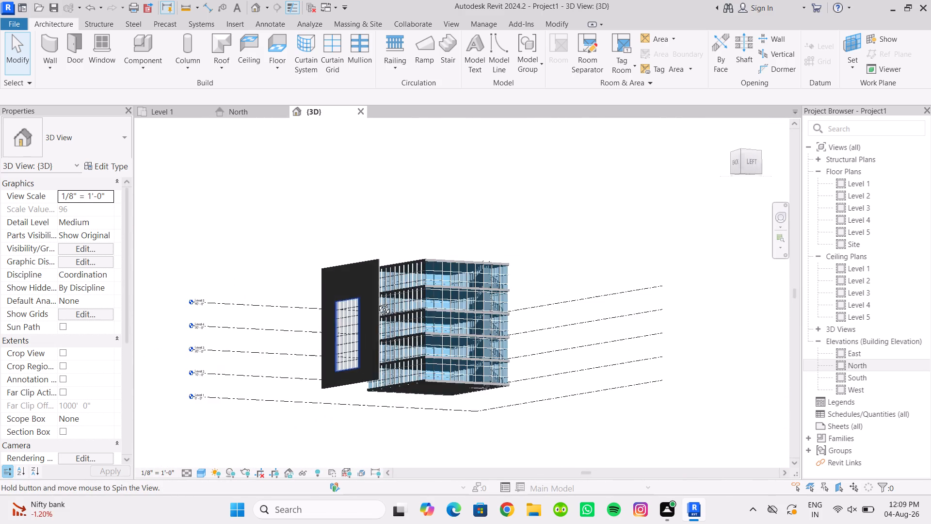
shift+middle_drag(377, 302, 384, 305)
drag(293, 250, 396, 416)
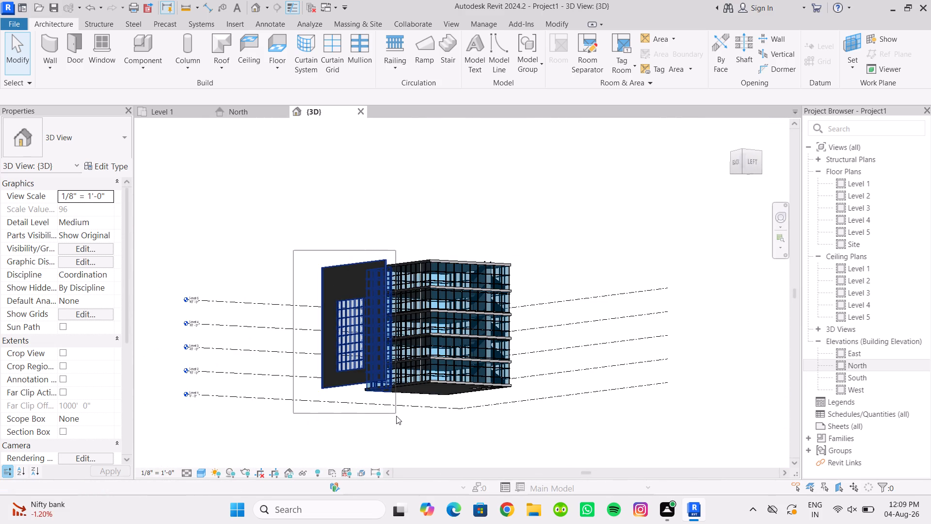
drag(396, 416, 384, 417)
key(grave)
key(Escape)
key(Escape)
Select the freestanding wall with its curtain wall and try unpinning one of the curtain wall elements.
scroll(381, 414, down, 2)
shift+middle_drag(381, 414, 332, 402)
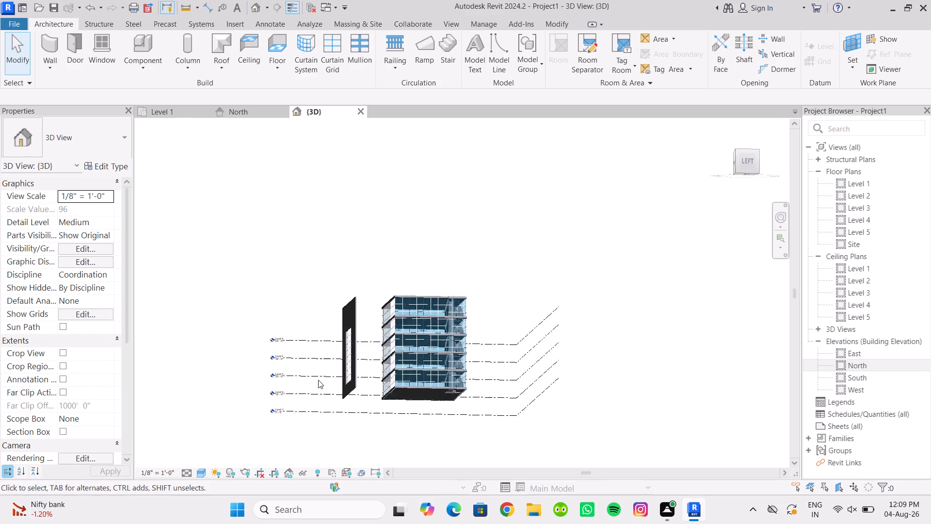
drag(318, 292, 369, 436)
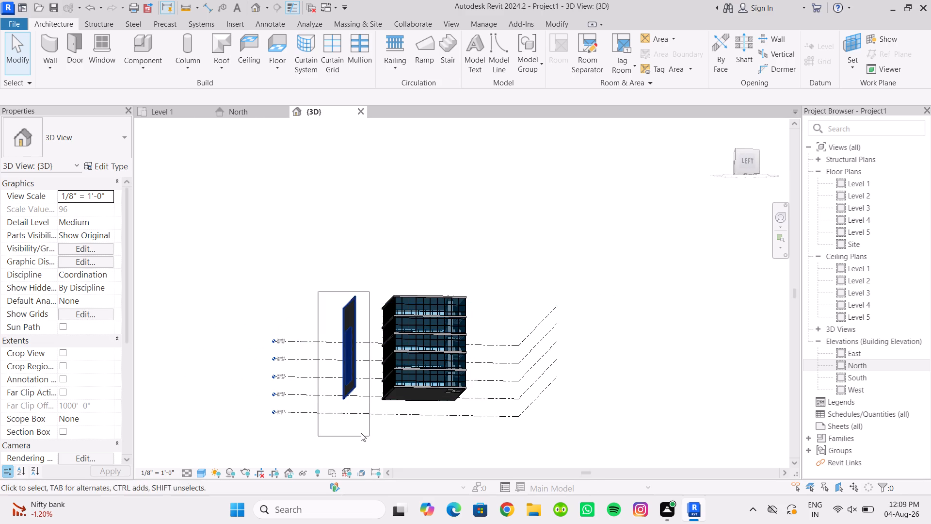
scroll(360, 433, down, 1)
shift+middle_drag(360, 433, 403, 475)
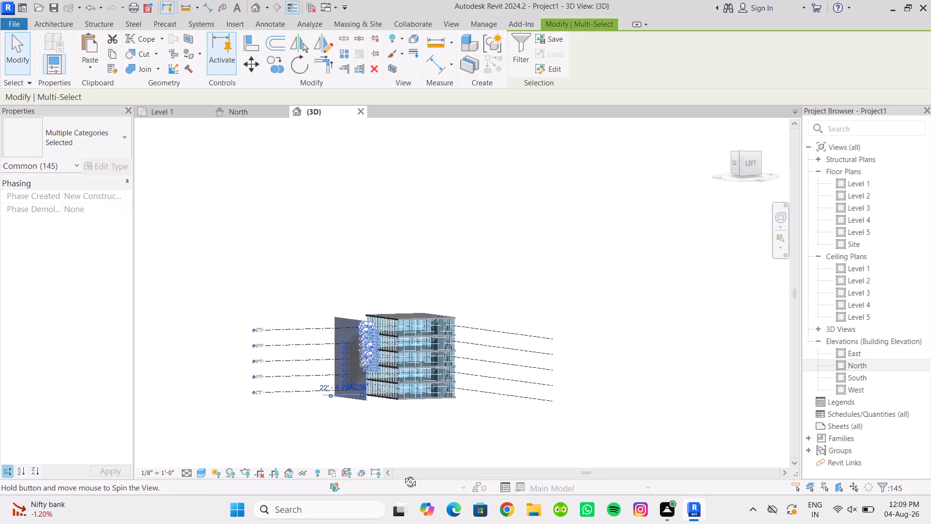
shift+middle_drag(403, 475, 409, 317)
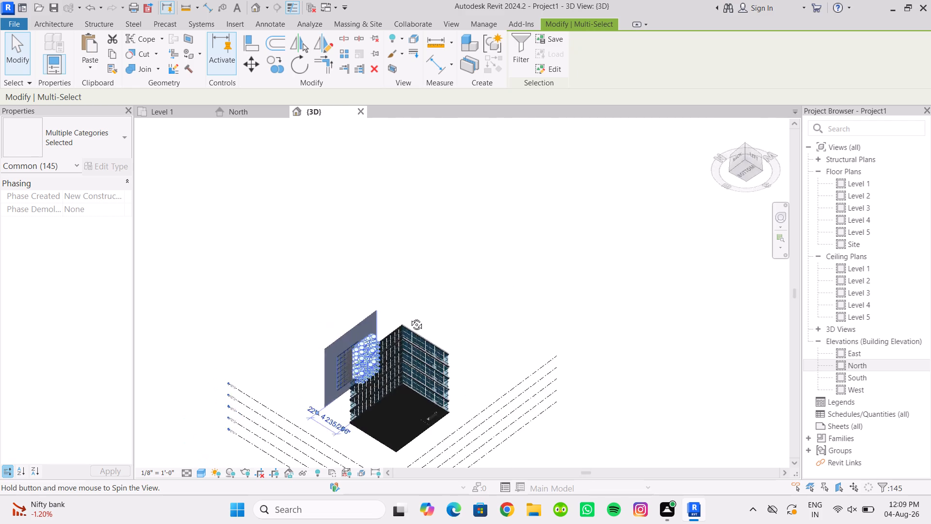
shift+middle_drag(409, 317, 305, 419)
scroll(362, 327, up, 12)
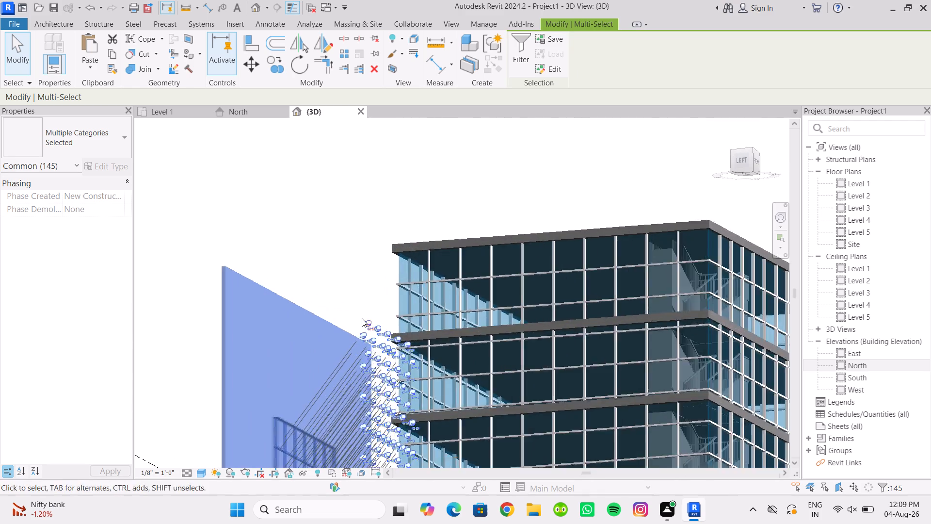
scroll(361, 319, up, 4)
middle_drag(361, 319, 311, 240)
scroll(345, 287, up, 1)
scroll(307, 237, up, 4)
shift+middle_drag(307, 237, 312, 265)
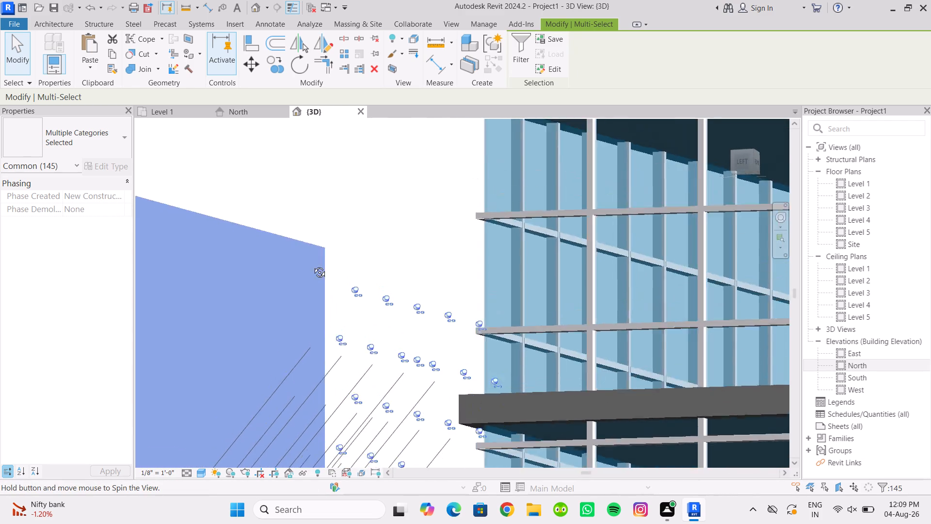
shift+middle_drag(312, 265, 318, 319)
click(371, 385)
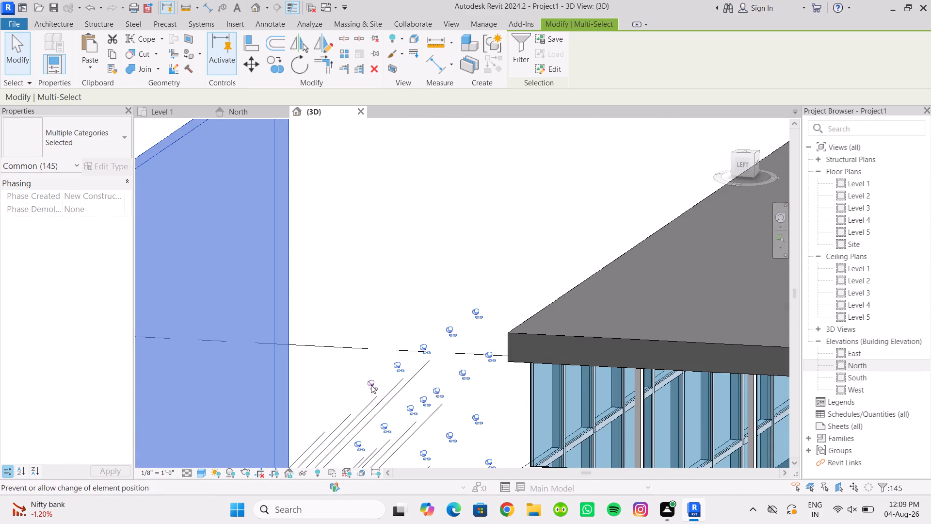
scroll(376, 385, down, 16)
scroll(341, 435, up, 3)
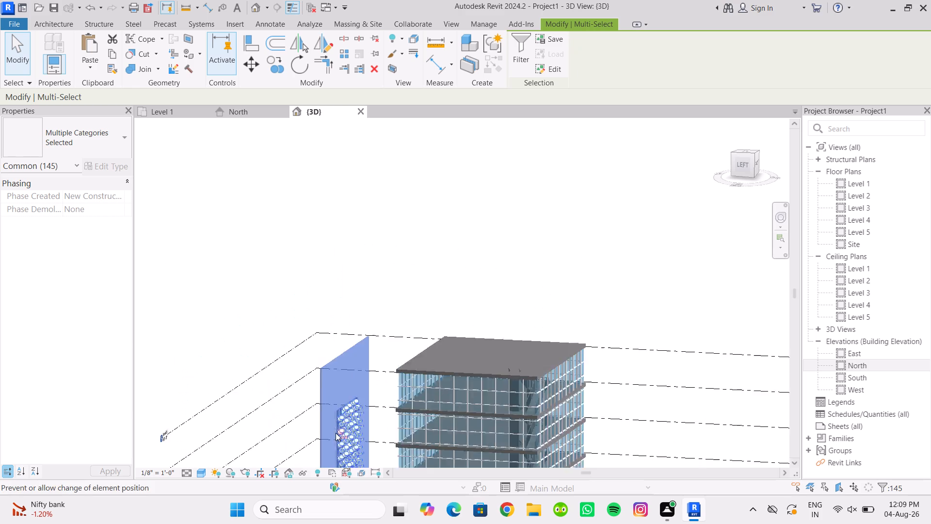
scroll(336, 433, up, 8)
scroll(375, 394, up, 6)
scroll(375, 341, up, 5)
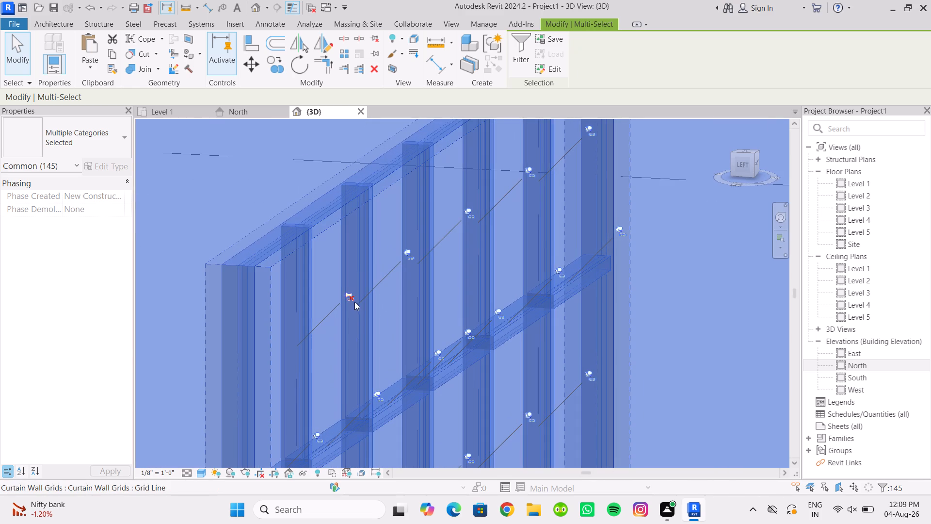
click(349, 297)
Examine edge-on how the curtain wall sits within the freestanding wall's thickness, and clear the selection.
scroll(395, 344, down, 17)
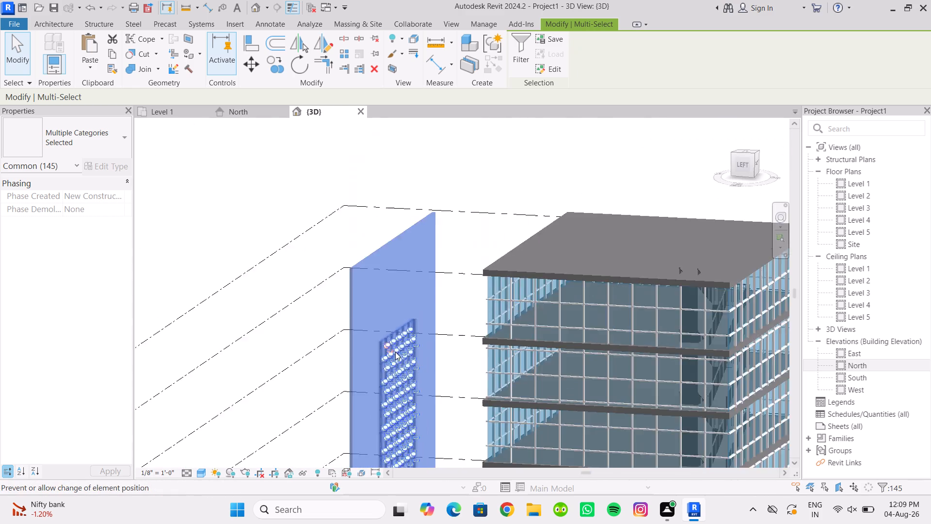
scroll(395, 352, down, 5)
scroll(398, 406, down, 3)
shift+middle_drag(398, 406, 426, 368)
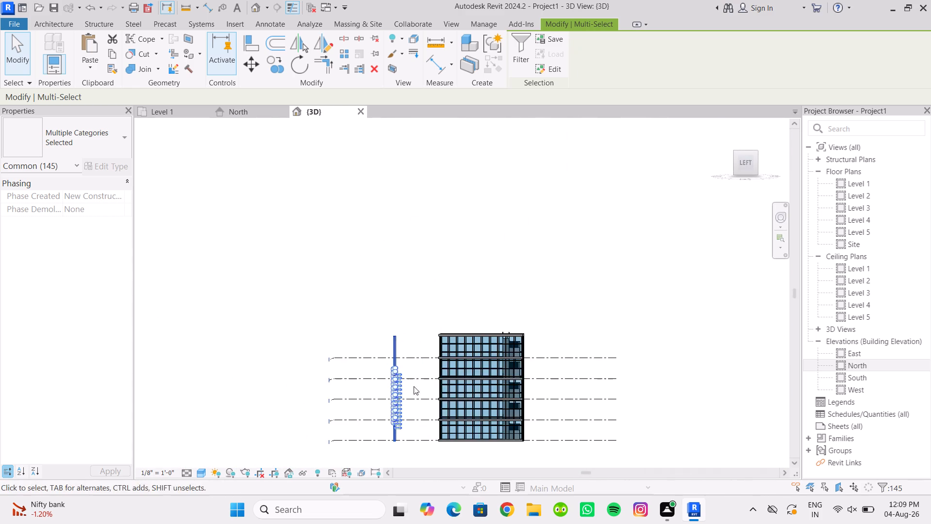
scroll(395, 378, up, 13)
scroll(387, 375, down, 2)
scroll(396, 374, up, 12)
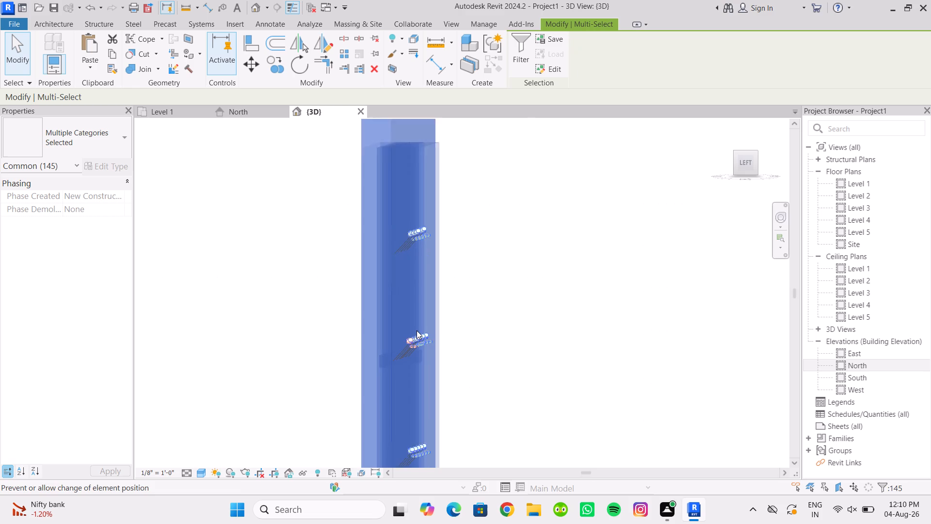
scroll(417, 330, up, 9)
scroll(378, 380, up, 14)
scroll(503, 298, down, 3)
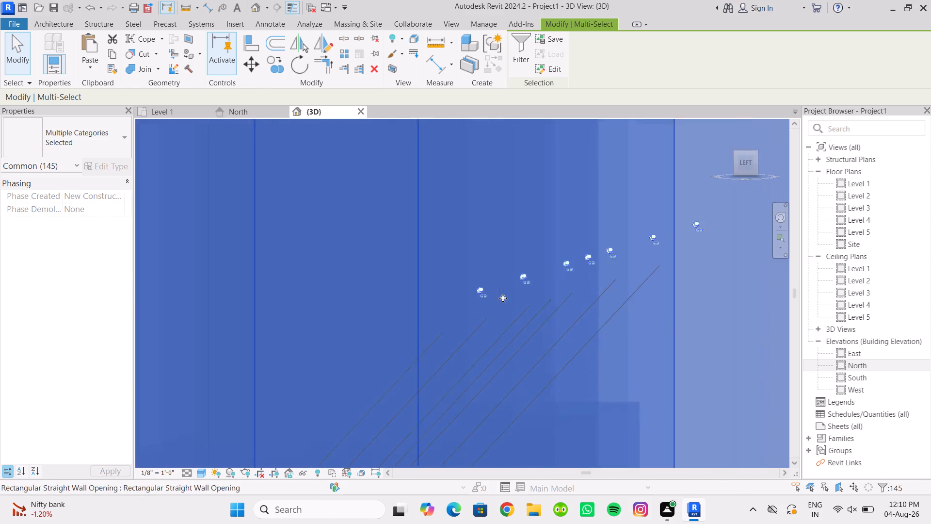
scroll(503, 298, down, 10)
shift+middle_drag(499, 297, 374, 298)
shift+scroll(491, 293, up, 1)
shift+scroll(374, 295, down, 12)
scroll(428, 315, down, 6)
shift+middle_drag(419, 319, 490, 326)
scroll(488, 321, down, 20)
scroll(488, 321, down, 12)
click(435, 283)
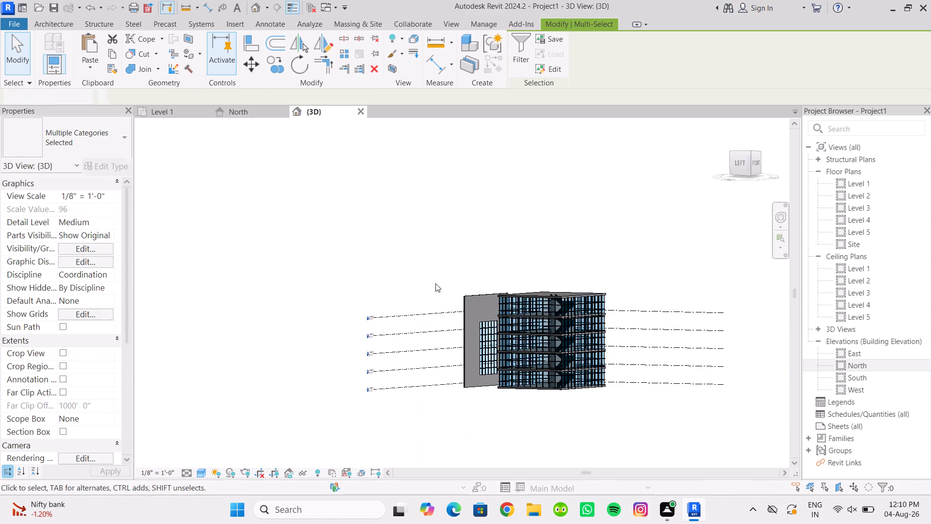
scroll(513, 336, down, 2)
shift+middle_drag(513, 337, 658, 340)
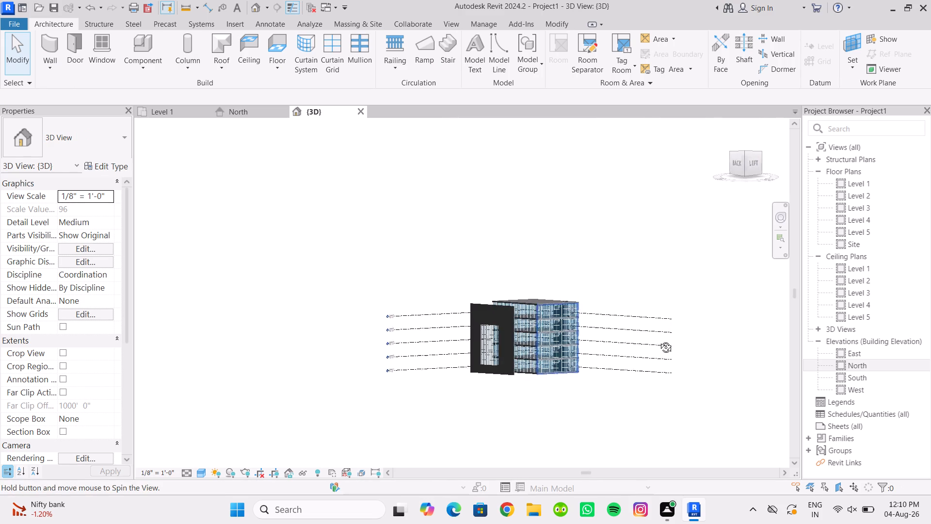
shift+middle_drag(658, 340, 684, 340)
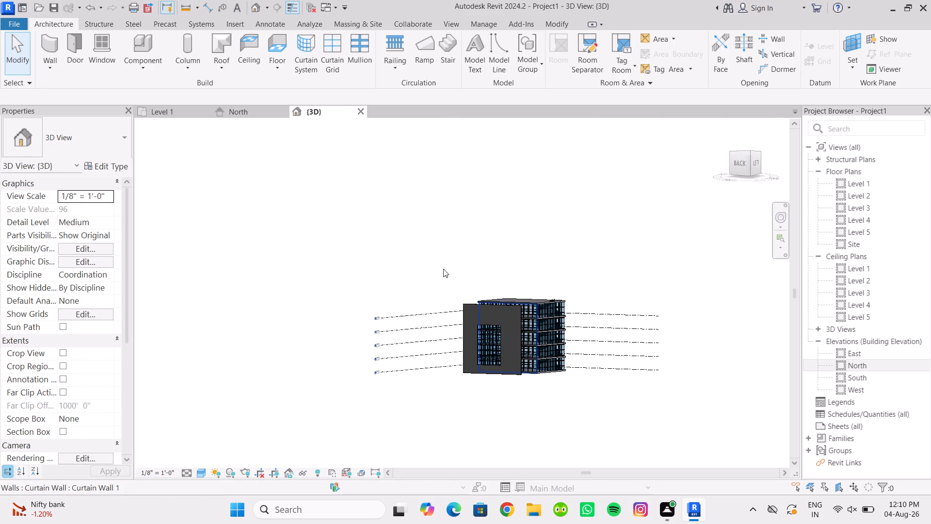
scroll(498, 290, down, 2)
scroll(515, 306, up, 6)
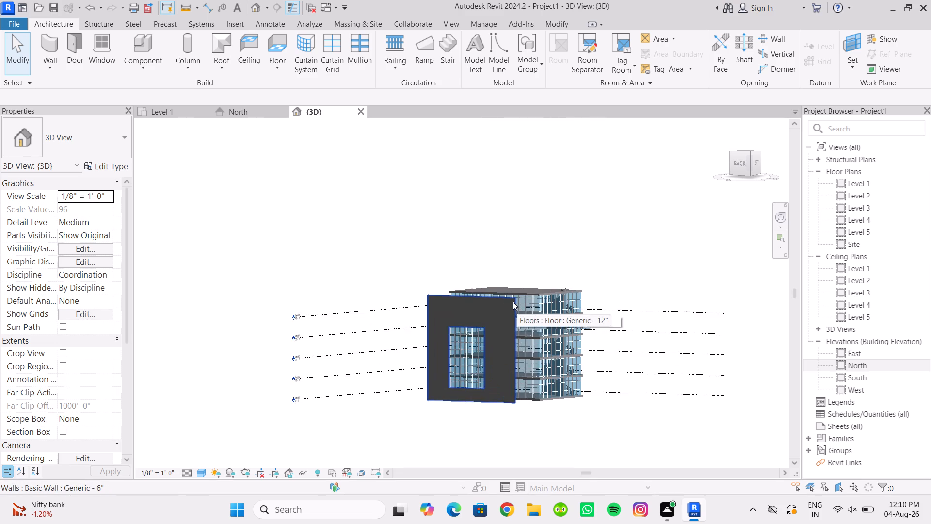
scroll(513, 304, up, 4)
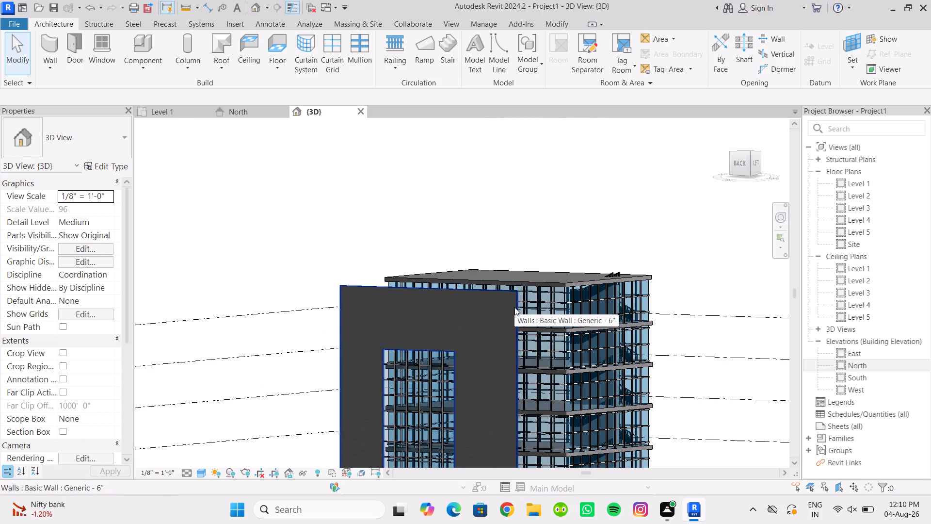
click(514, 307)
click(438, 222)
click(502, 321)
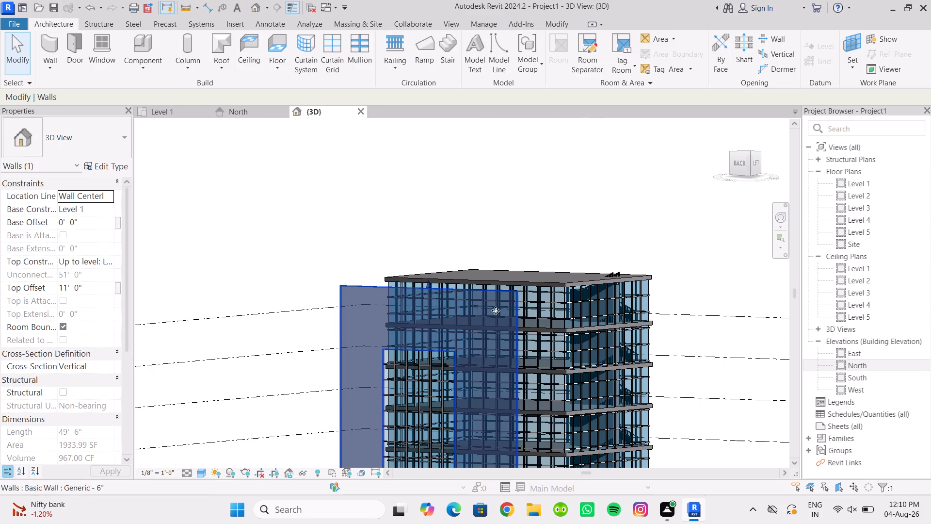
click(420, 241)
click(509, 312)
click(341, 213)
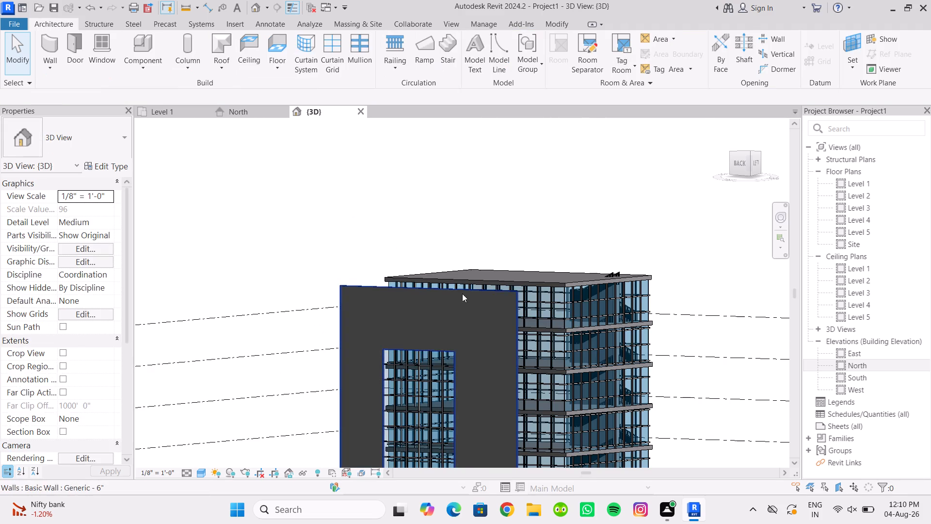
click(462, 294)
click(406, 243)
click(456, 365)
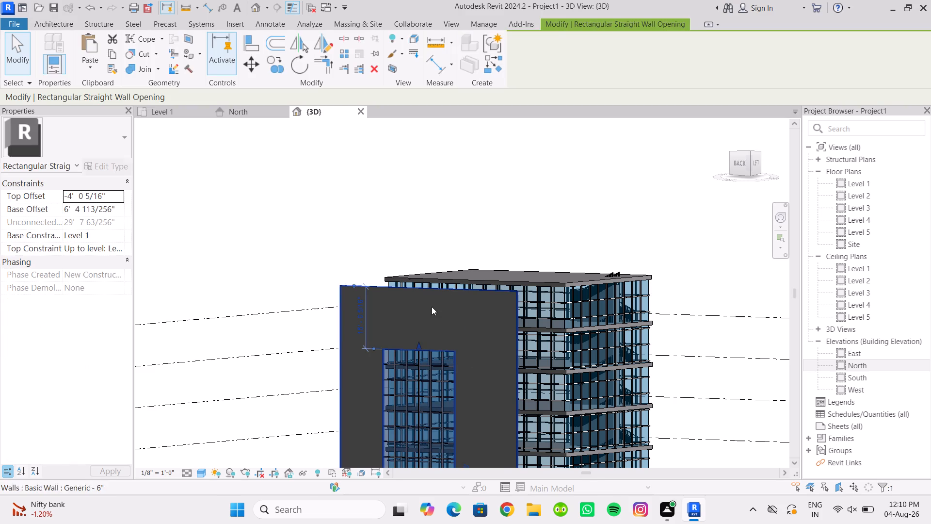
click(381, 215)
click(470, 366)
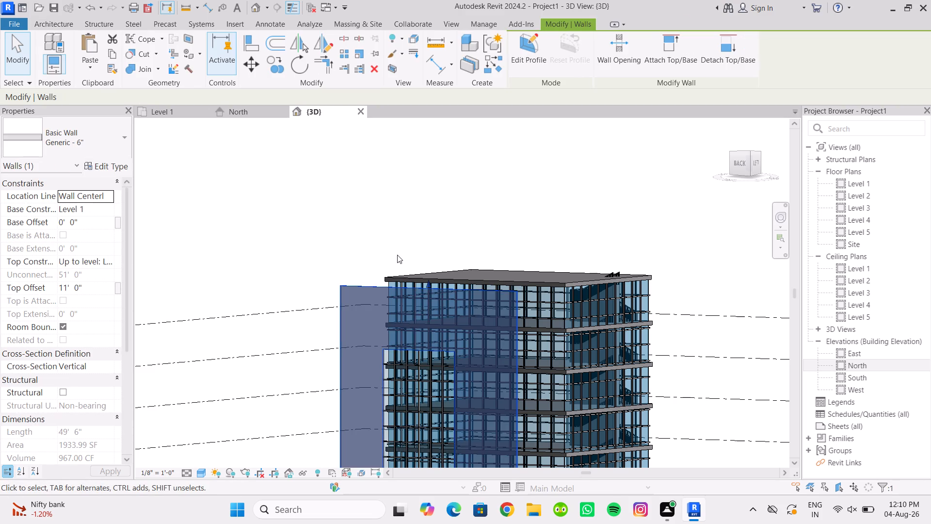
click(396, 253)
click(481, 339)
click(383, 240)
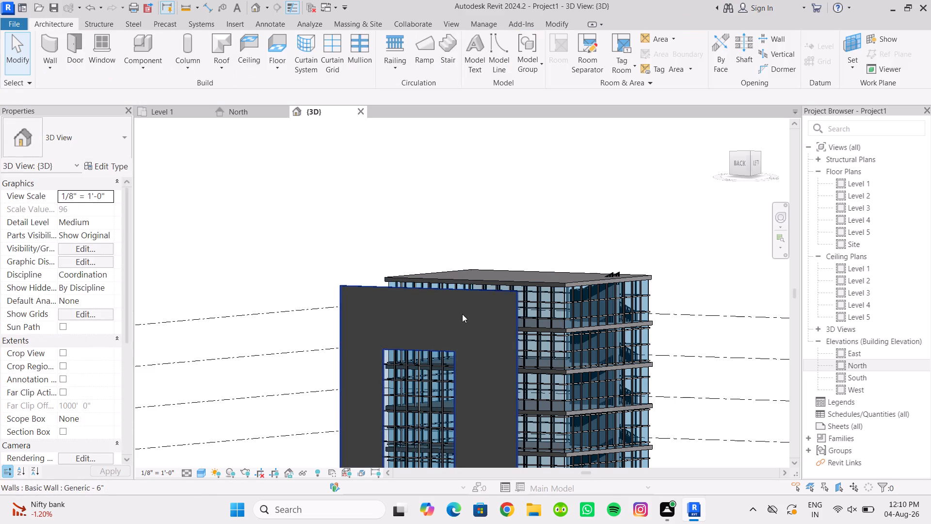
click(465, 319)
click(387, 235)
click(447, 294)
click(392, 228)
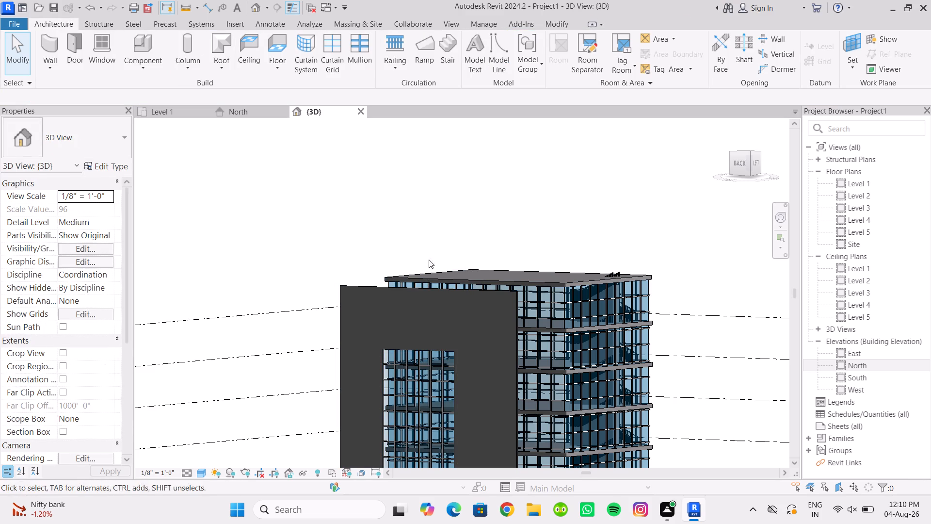
Examine the railing ends projecting above the building's top slab and the level markers beside the building in 3D.
scroll(477, 319, down, 8)
scroll(527, 307, up, 6)
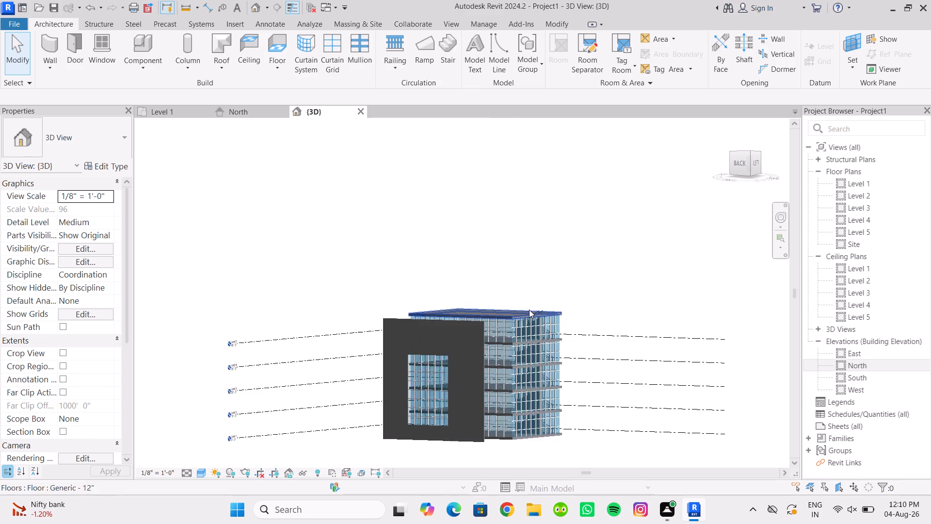
scroll(529, 310, up, 7)
scroll(576, 316, up, 17)
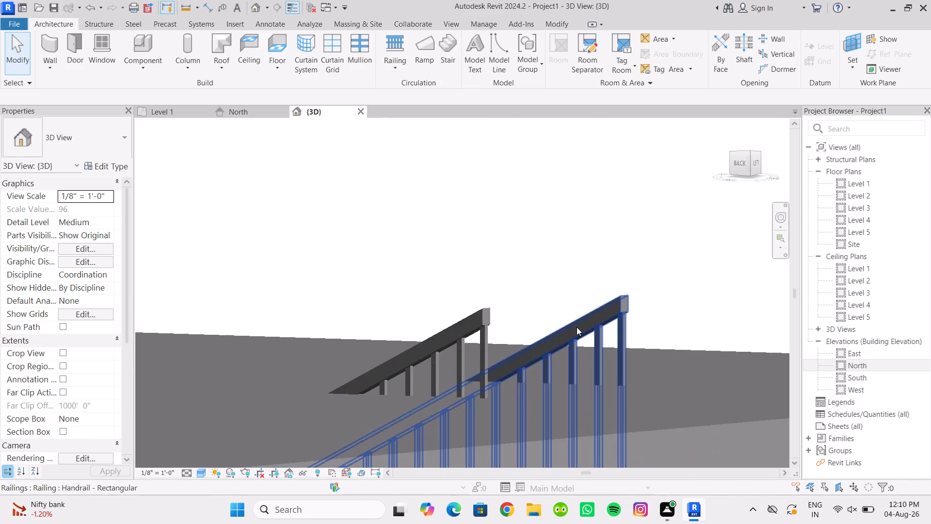
scroll(577, 327, up, 5)
click(390, 312)
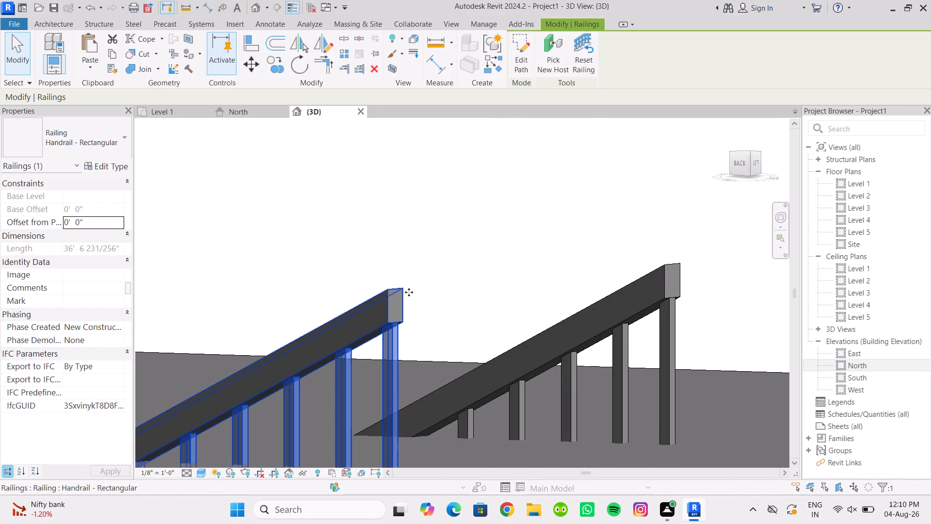
click(426, 269)
scroll(466, 287, down, 15)
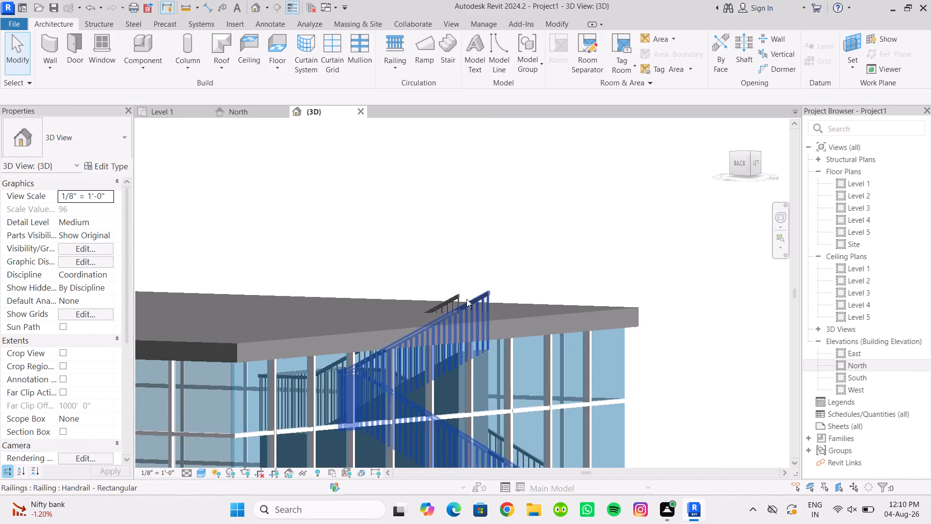
scroll(466, 299, down, 20)
scroll(466, 299, down, 13)
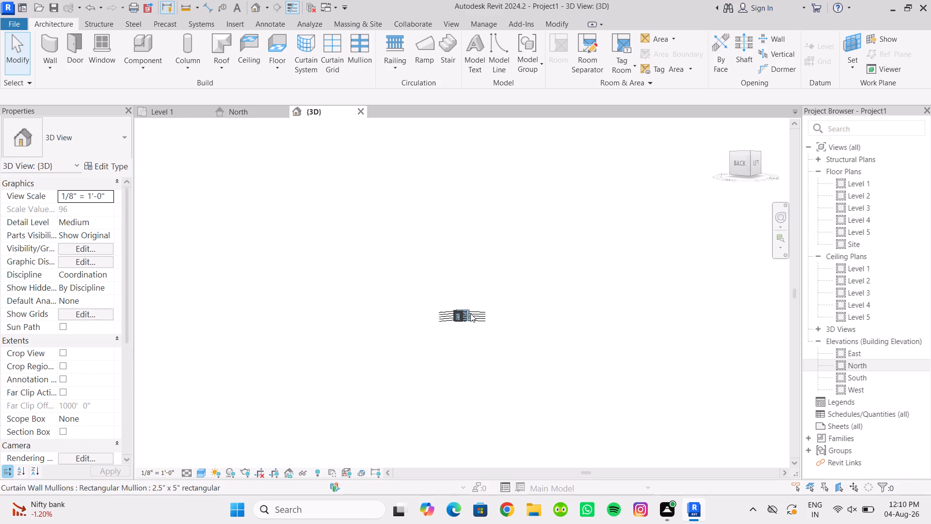
scroll(470, 313, down, 7)
scroll(456, 309, up, 12)
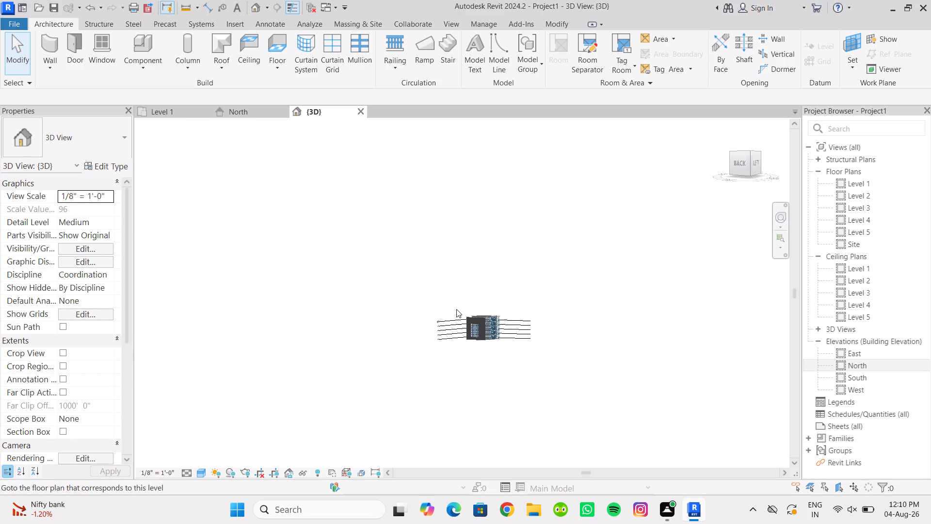
scroll(456, 309, up, 10)
middle_drag(456, 309, 396, 274)
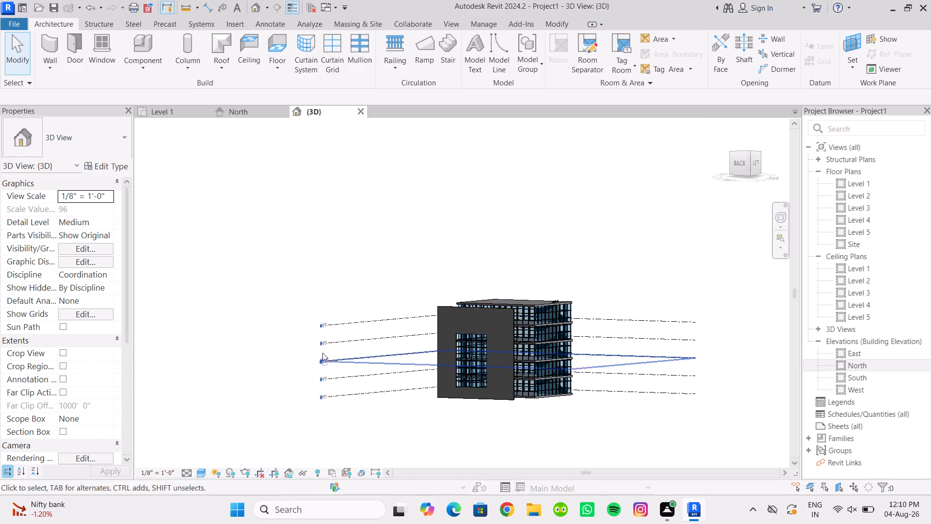
scroll(312, 334, up, 13)
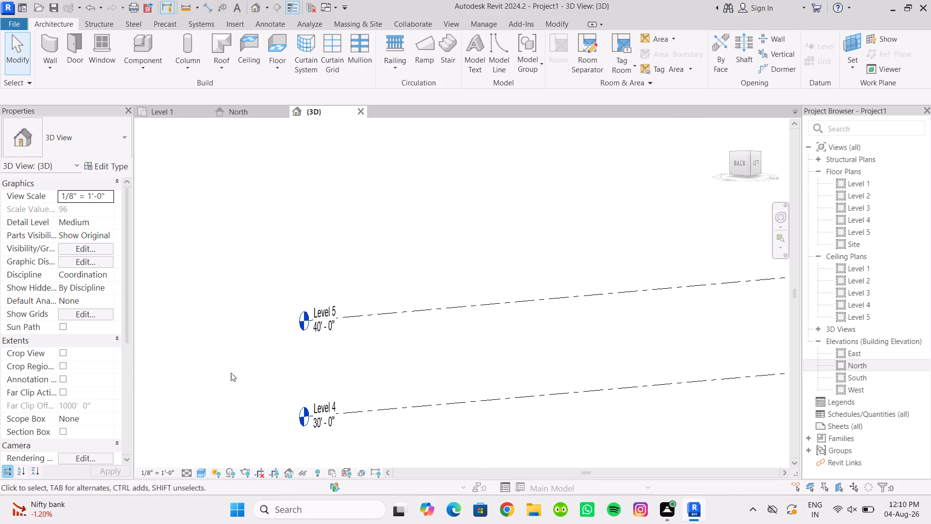
In the North elevation, rename Level 1 as GROUND FLOOR and rename its corresponding views too.
click(241, 115)
scroll(599, 309, down, 17)
middle_drag(607, 342, 487, 329)
scroll(581, 353, up, 17)
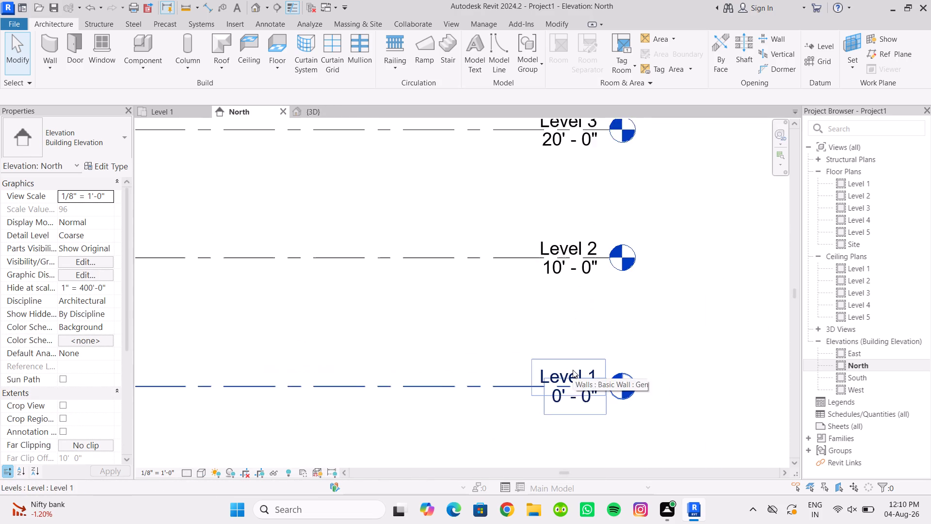
scroll(573, 370, up, 2)
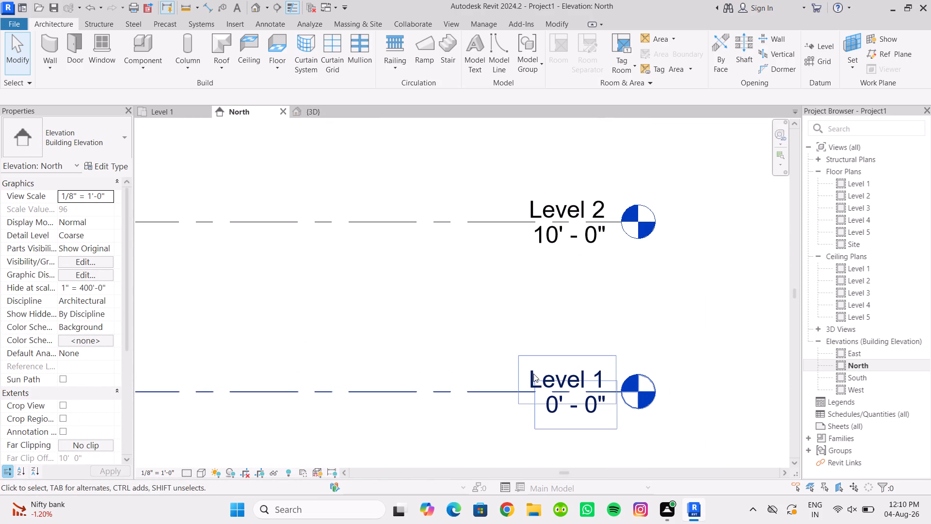
click(533, 374)
click(533, 374)
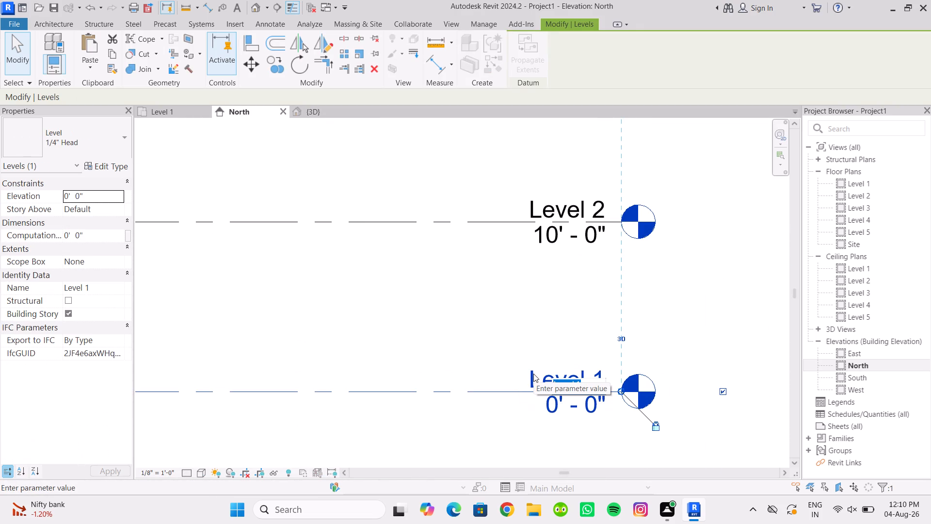
text(gr)
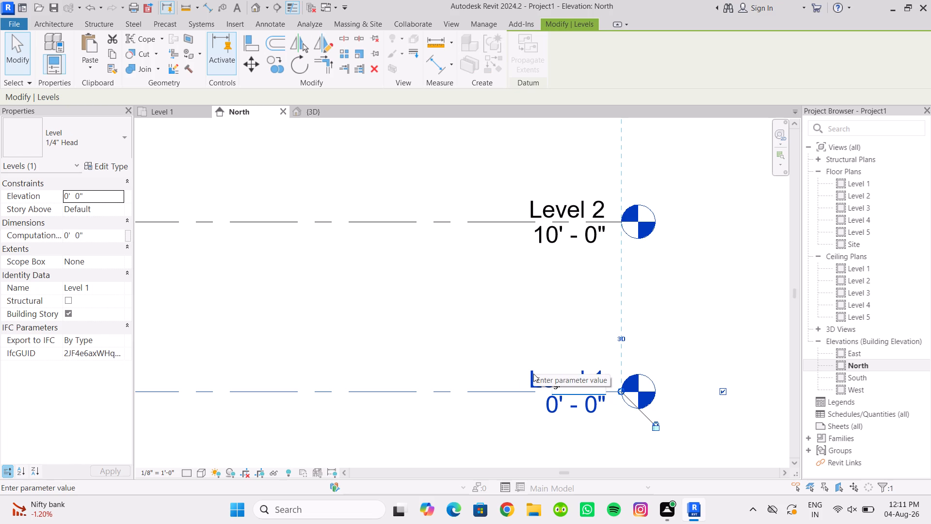
key(BackSpace)
key(BackSpace)
key(BackSpace)
text(GROUNF)
key(BackSpace)
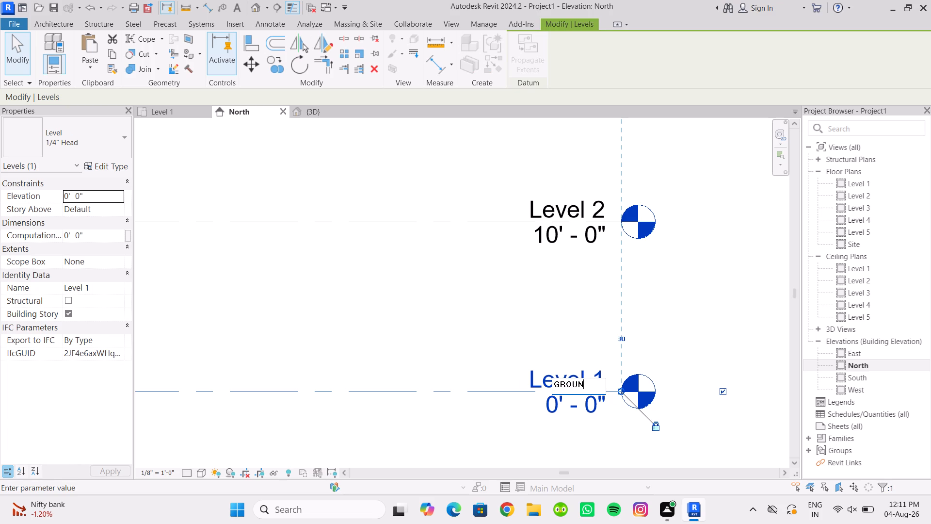
text(D FLOOR)
click(400, 324)
click(500, 254)
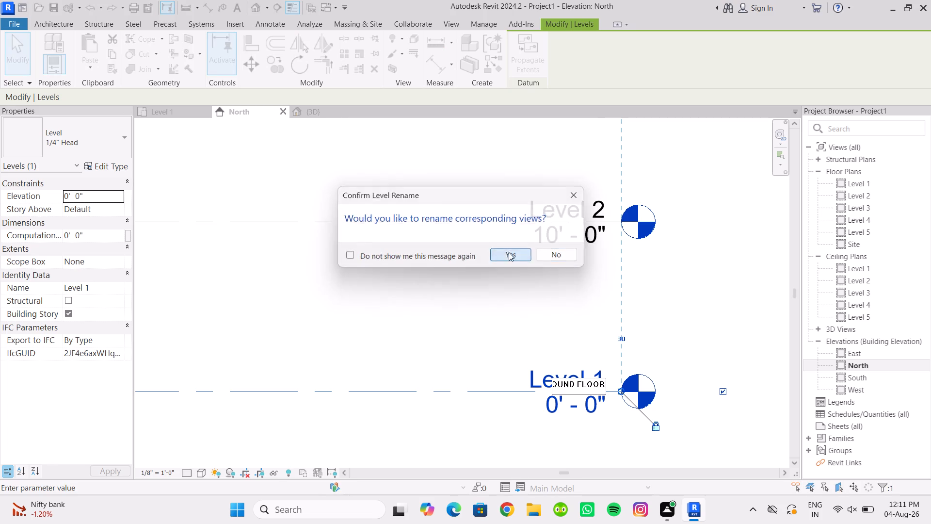
Rename Level 2 as FIRST FLOOR, including its corresponding views.
click(573, 204)
click(573, 204)
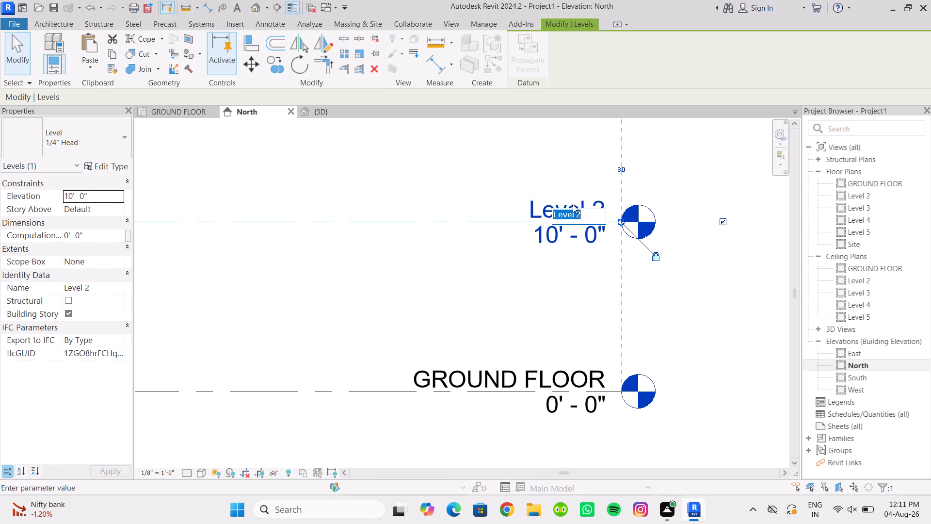
text(FIRST FLOOR)
click(506, 322)
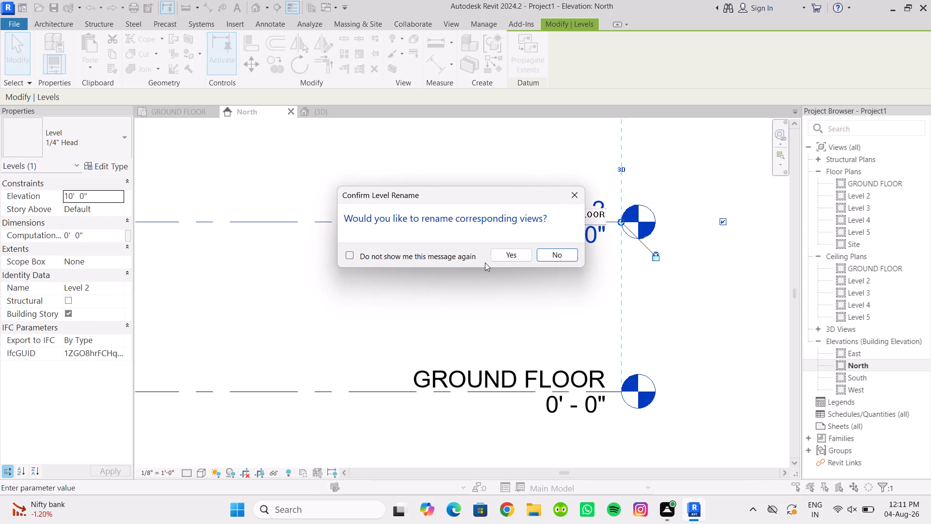
click(501, 256)
Rename Level 3 as SECOND FLOOR, including its corresponding views.
scroll(500, 271, down, 7)
middle_drag(500, 271, 484, 323)
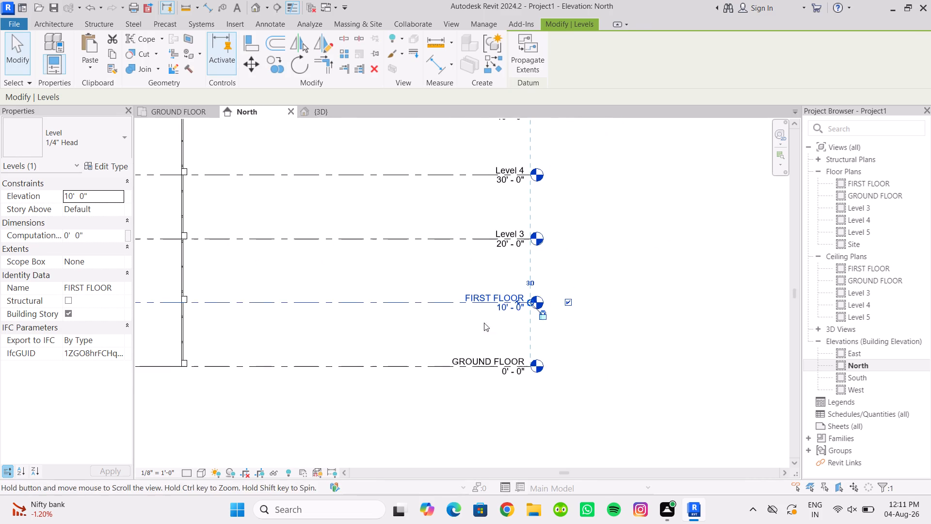
scroll(512, 228, up, 10)
double_click(512, 250)
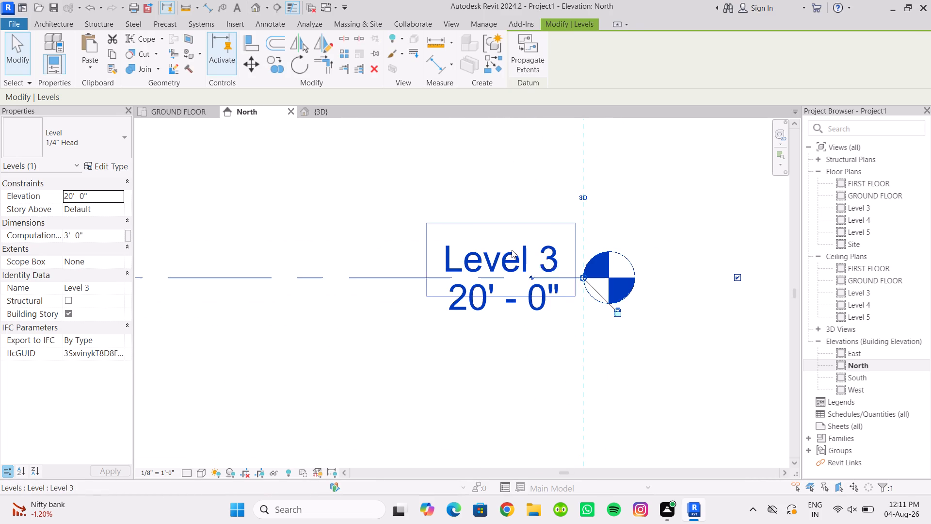
scroll(516, 255, down, 5)
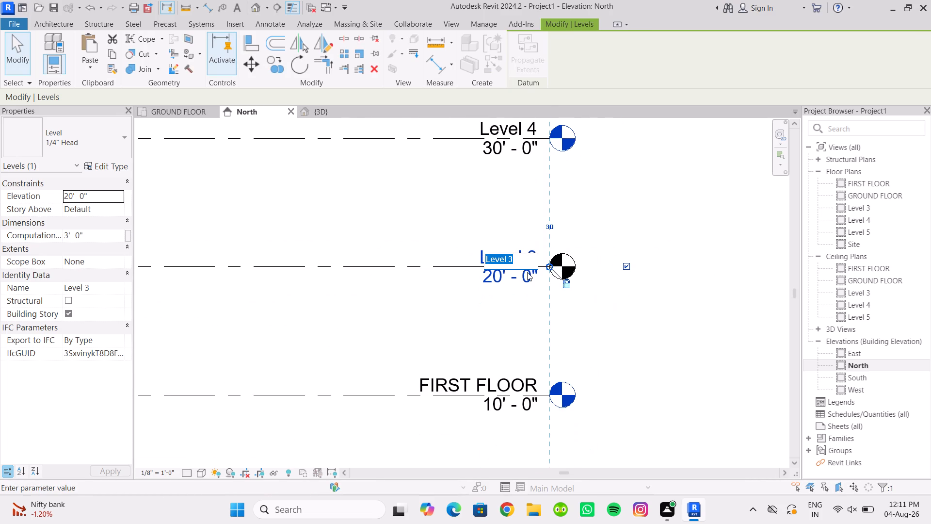
text(SECOND)
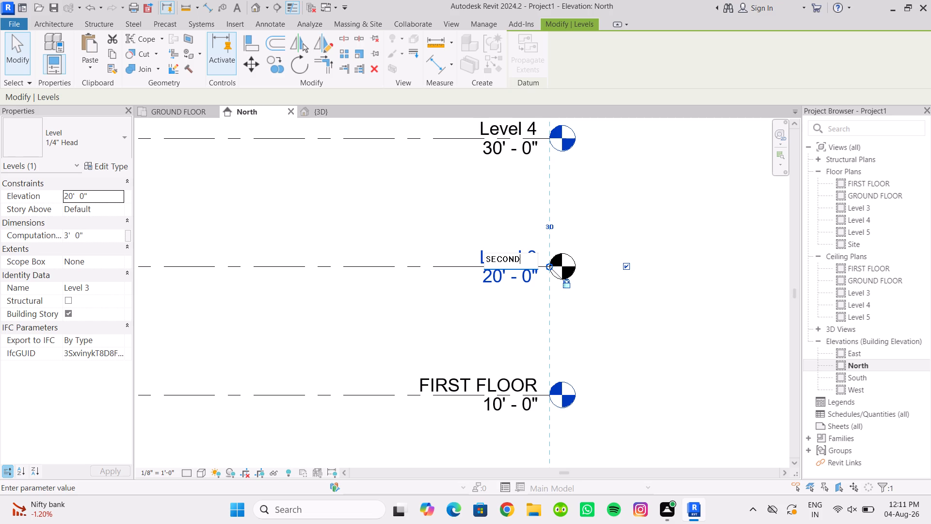
key(space)
text(FLOOR)
click(474, 310)
click(508, 255)
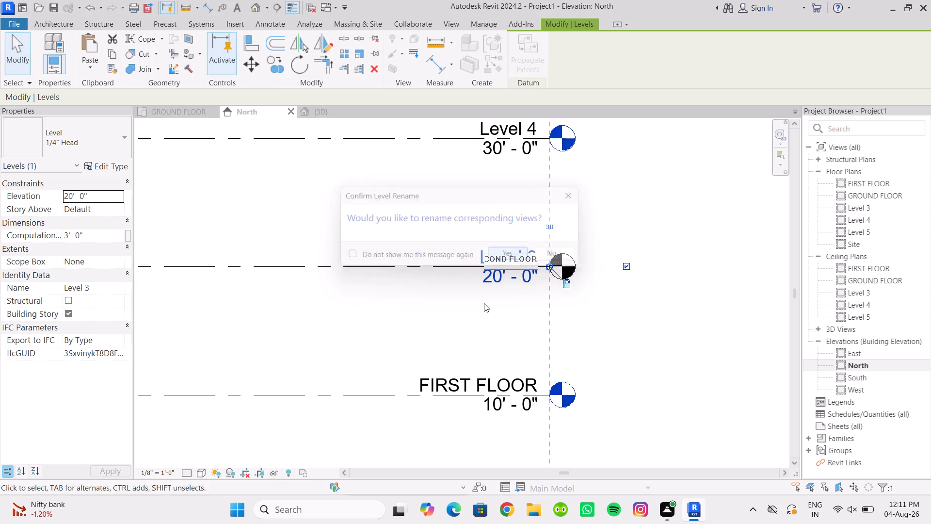
Rename Level 4 as THIRD FLOOR, including its corresponding views.
scroll(475, 310, down, 2)
middle_drag(475, 310, 462, 378)
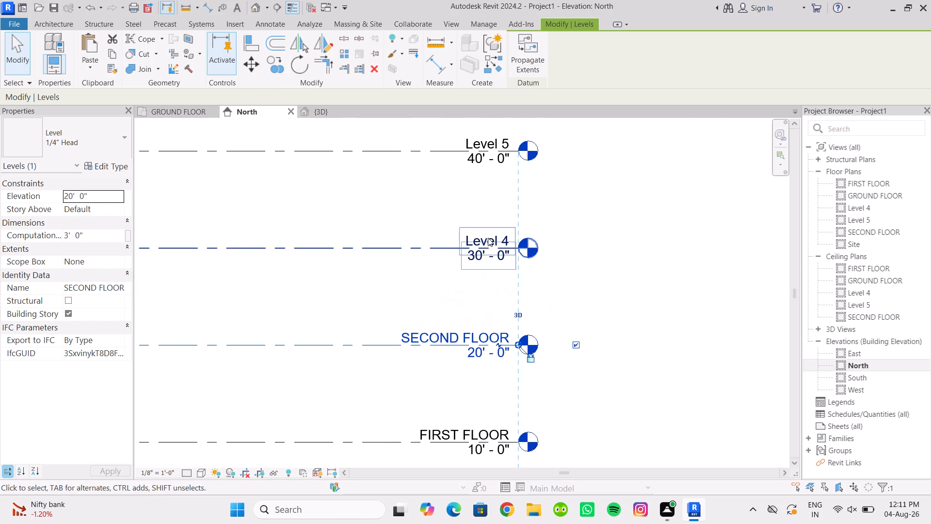
double_click(488, 238)
text(THIRD FLOOR)
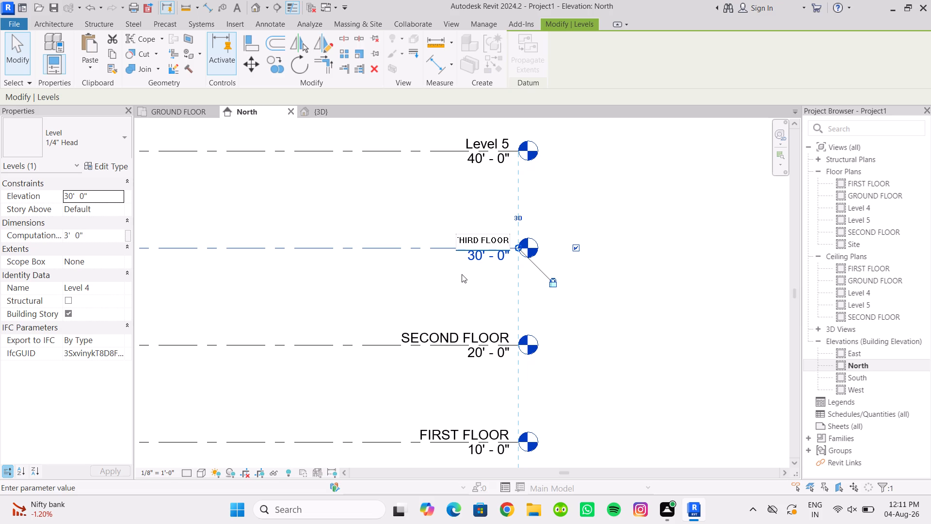
click(446, 278)
click(514, 255)
Rename Level 5 as ROOF, including its corresponding views.
scroll(433, 282, down, 4)
middle_drag(433, 282, 426, 350)
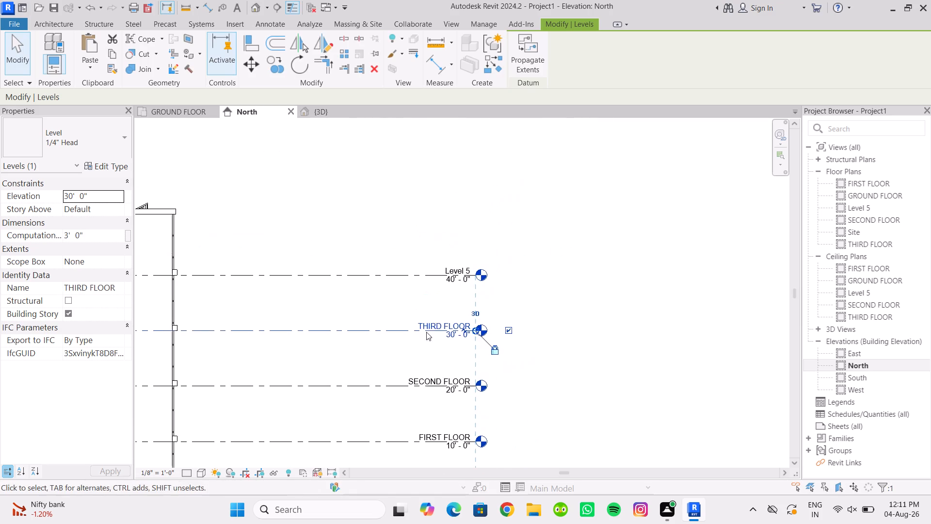
scroll(449, 272, up, 9)
double_click(457, 276)
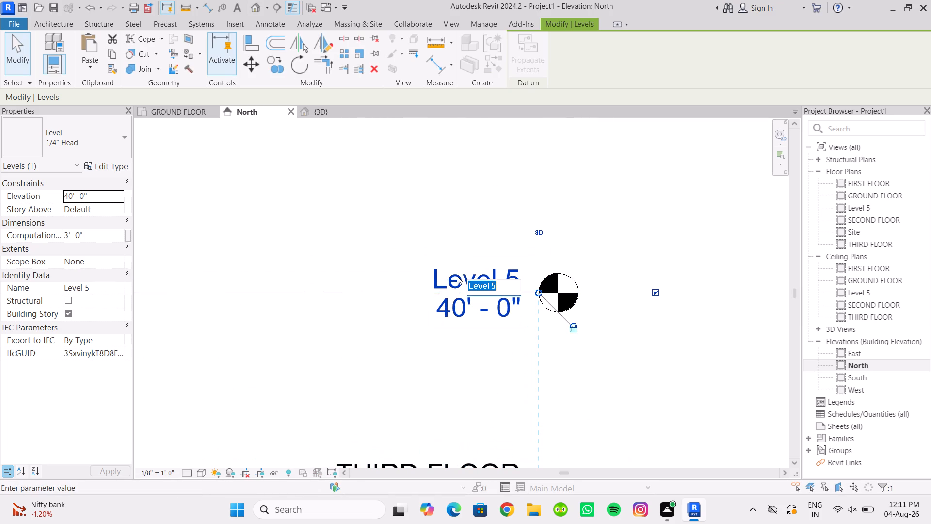
text(ROOF)
click(505, 373)
click(513, 258)
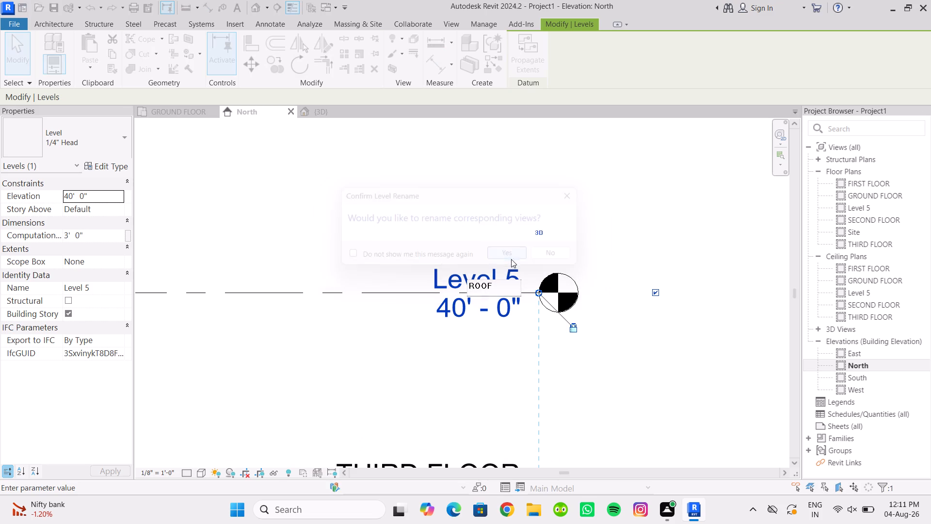
Review all the level names against the building in the North elevation, and clear the level selection.
scroll(416, 341, down, 10)
shift+middle_drag(414, 341, 425, 347)
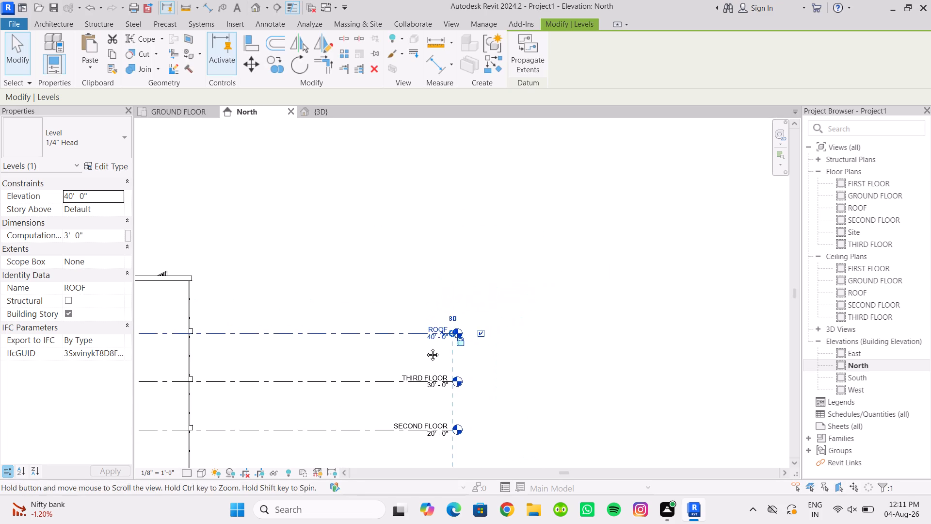
shift+middle_drag(425, 347, 461, 350)
scroll(416, 348, down, 4)
scroll(259, 356, down, 1)
middle_drag(259, 356, 297, 297)
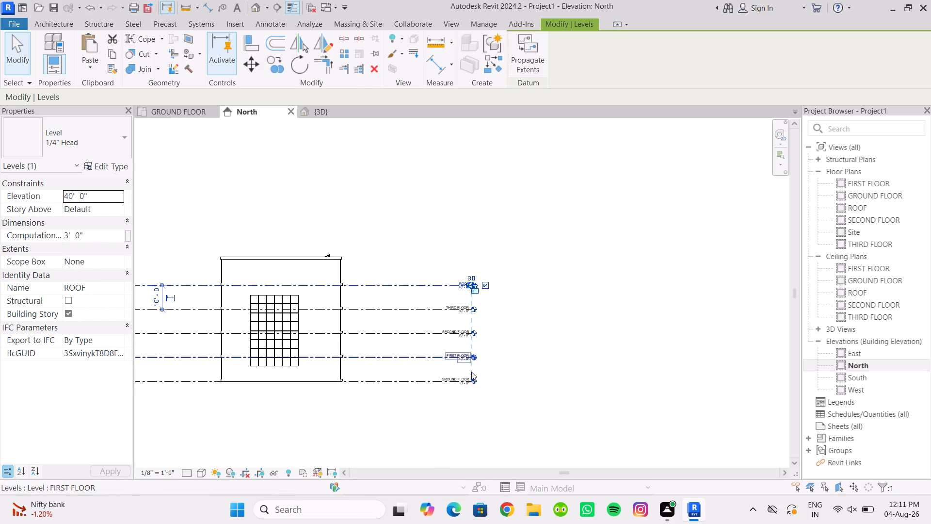
scroll(451, 389, up, 4)
scroll(460, 218, up, 5)
middle_drag(453, 298, 421, 246)
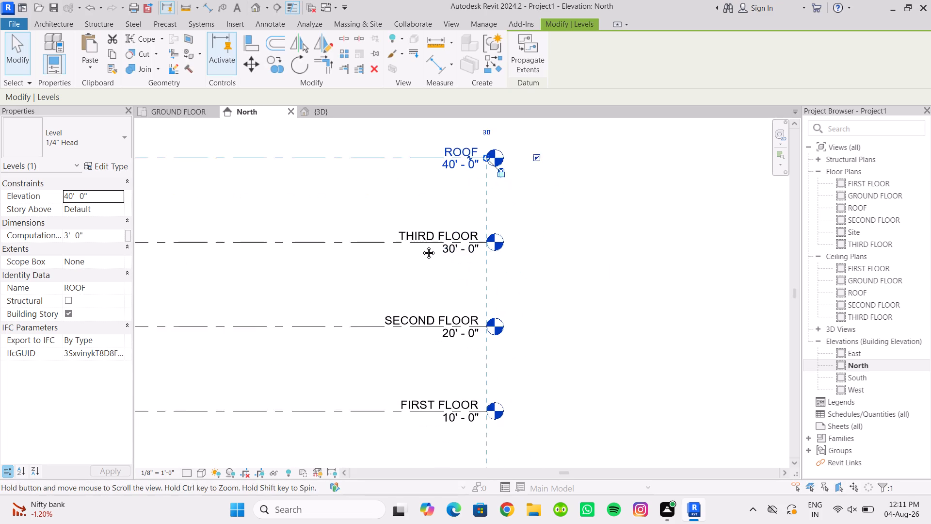
middle_drag(421, 246, 415, 220)
middle_drag(415, 220, 395, 221)
scroll(395, 221, down, 1)
middle_drag(395, 221, 399, 231)
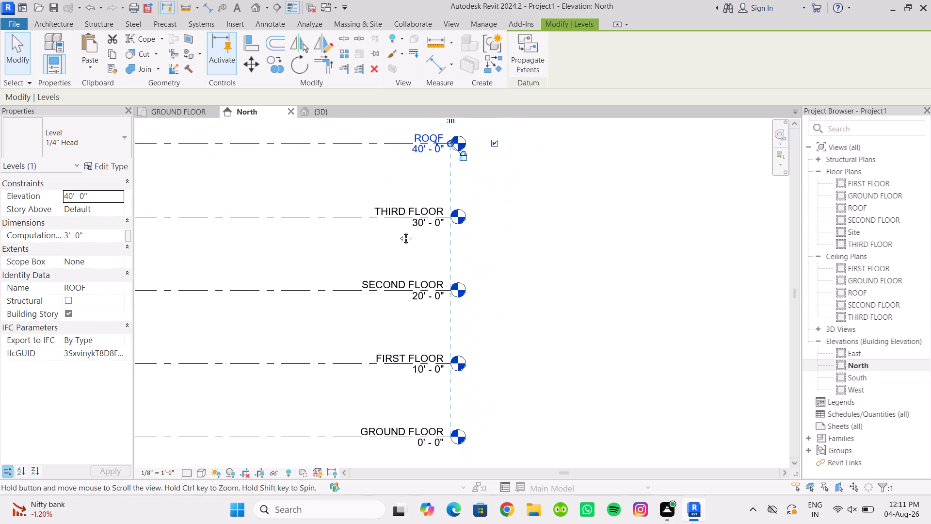
middle_drag(399, 231, 401, 234)
click(648, 255)
scroll(619, 253, down, 1)
middle_drag(619, 253, 619, 253)
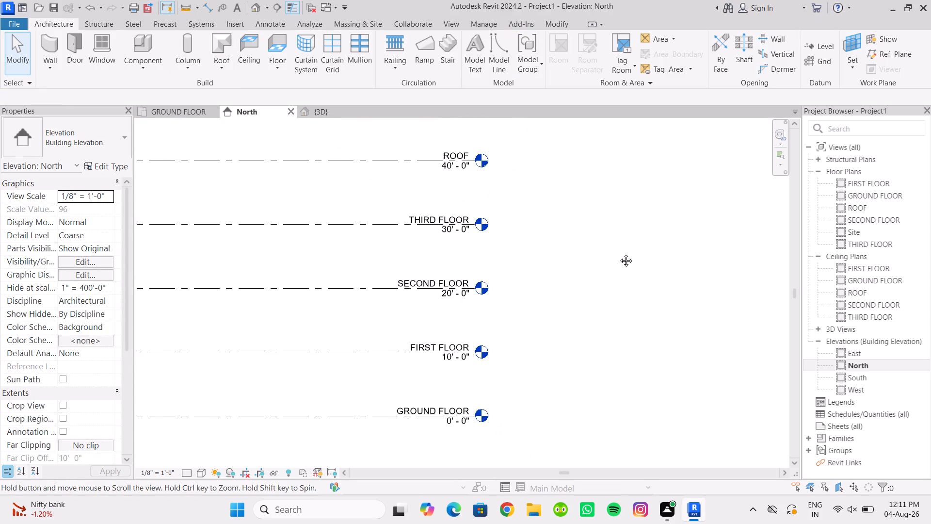
middle_drag(619, 253, 638, 266)
scroll(638, 267, up, 1)
middle_drag(632, 264, 627, 259)
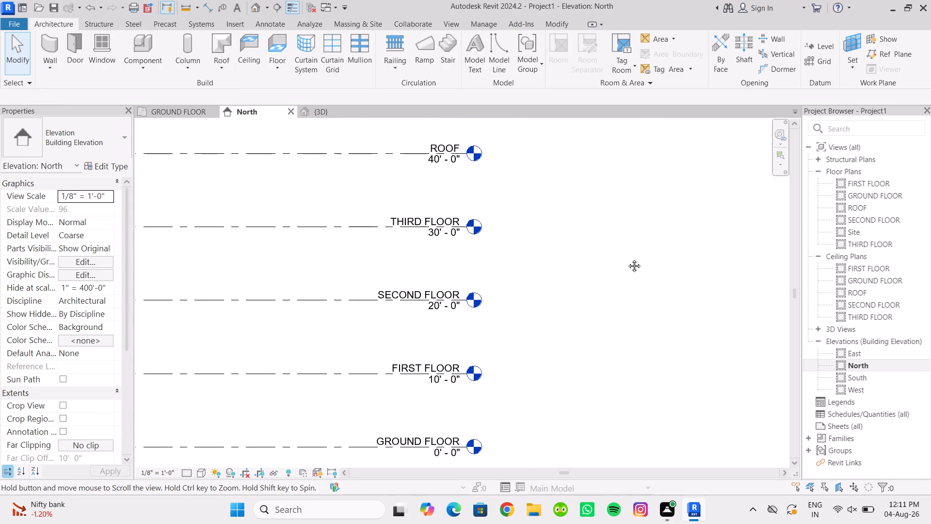
Examine both upper corners of the building in the North elevation, where the walls meet the top slab.
middle_drag(627, 259, 617, 250)
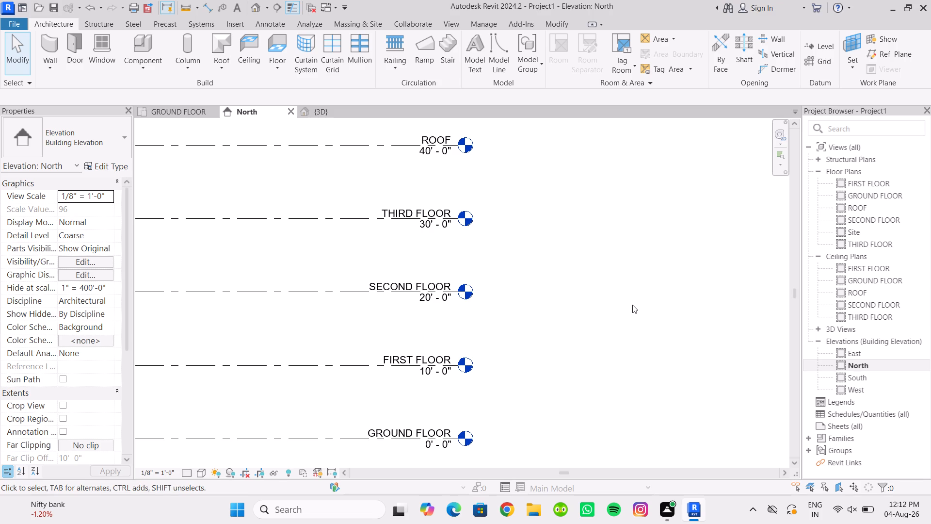
scroll(594, 301, down, 8)
scroll(392, 327, down, 2)
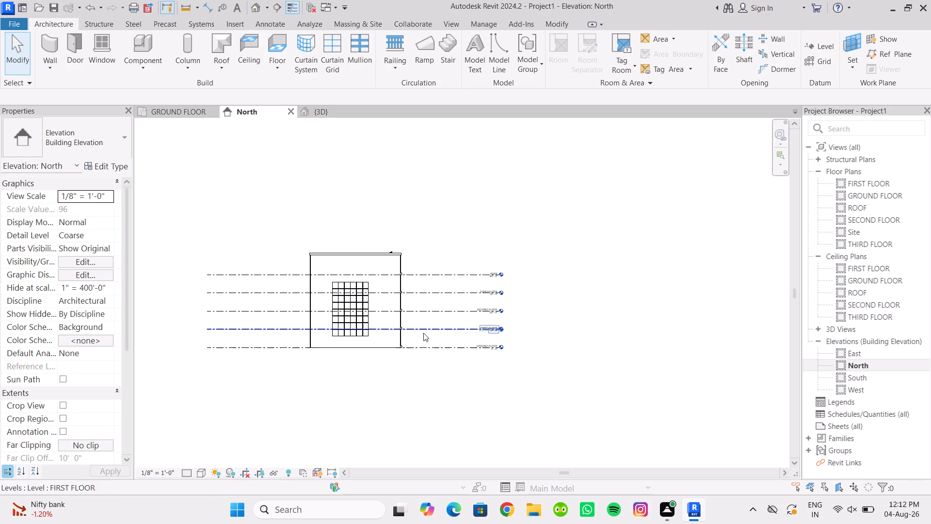
scroll(352, 304, up, 5)
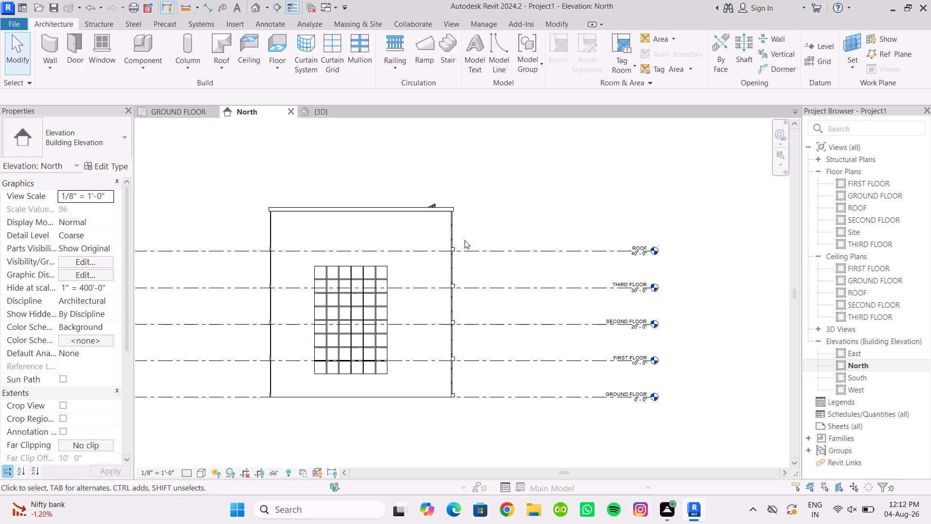
scroll(465, 240, up, 8)
click(446, 208)
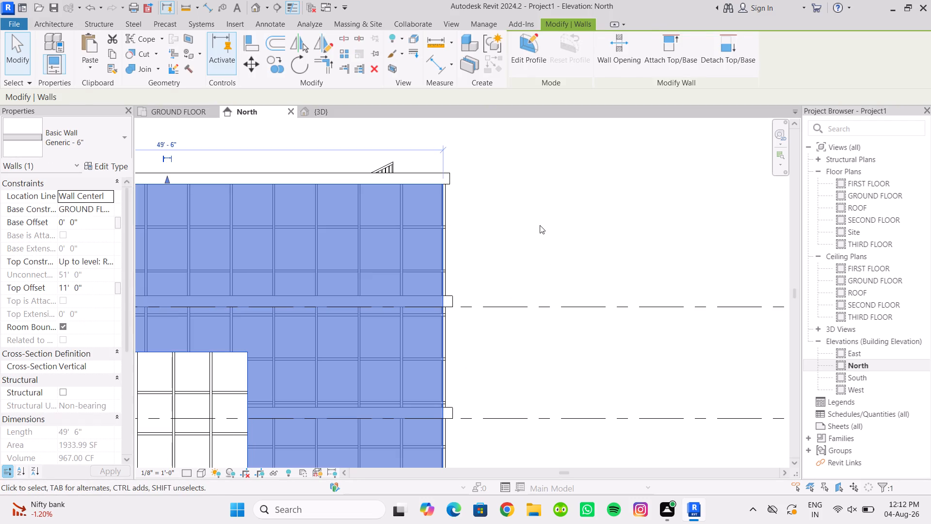
click(540, 225)
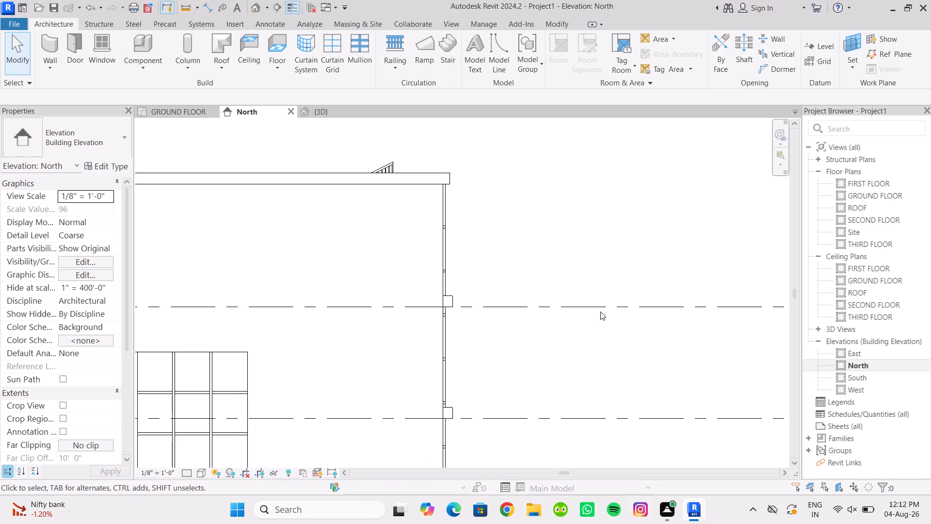
scroll(516, 244, down, 10)
scroll(420, 234, down, 3)
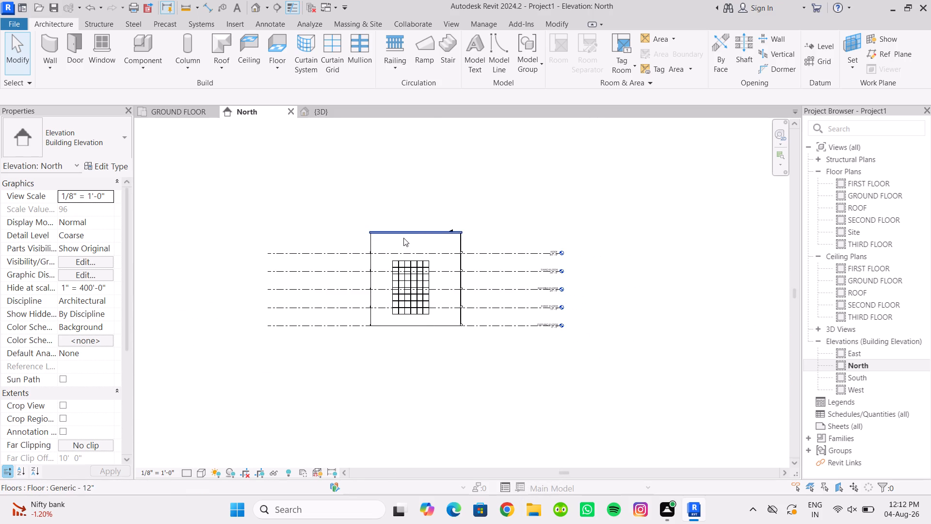
scroll(372, 243, up, 15)
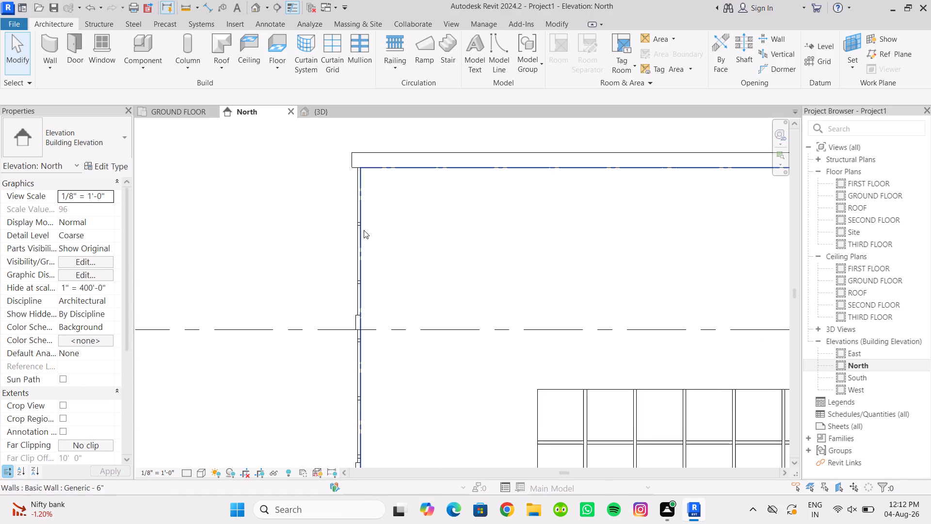
scroll(364, 230, up, 5)
scroll(355, 200, down, 4)
middle_drag(355, 200, 283, 344)
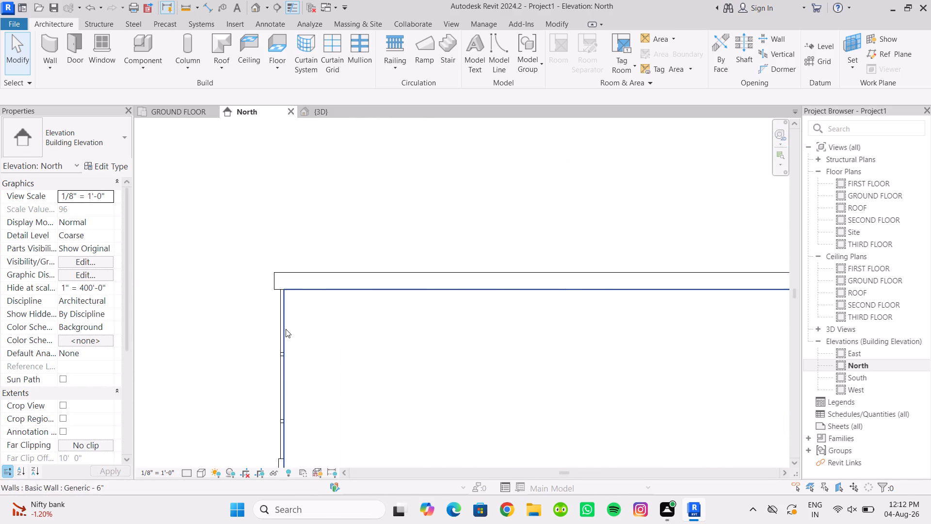
scroll(290, 301, up, 5)
click(289, 286)
click(206, 304)
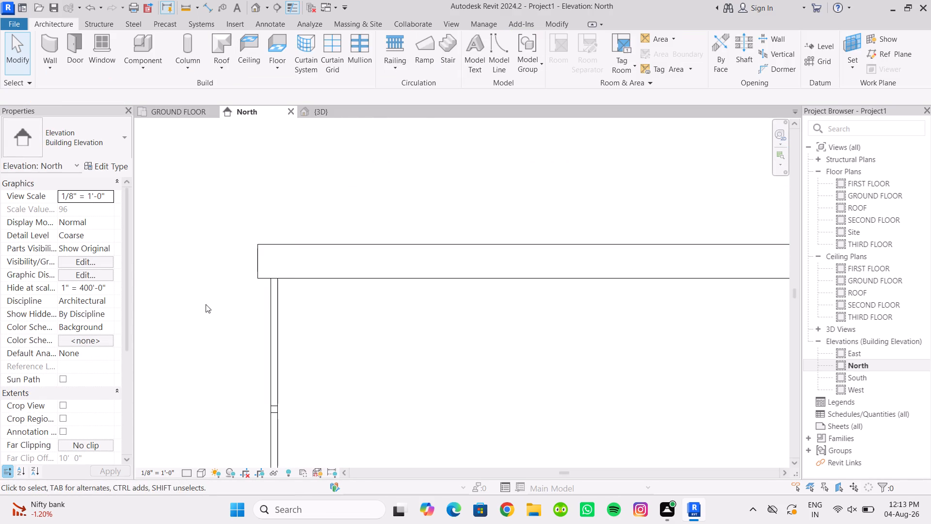
Inspect the gridded curtain wall and the building's side edges against the floor levels in the North elevation.
scroll(285, 305, down, 20)
scroll(275, 287, down, 6)
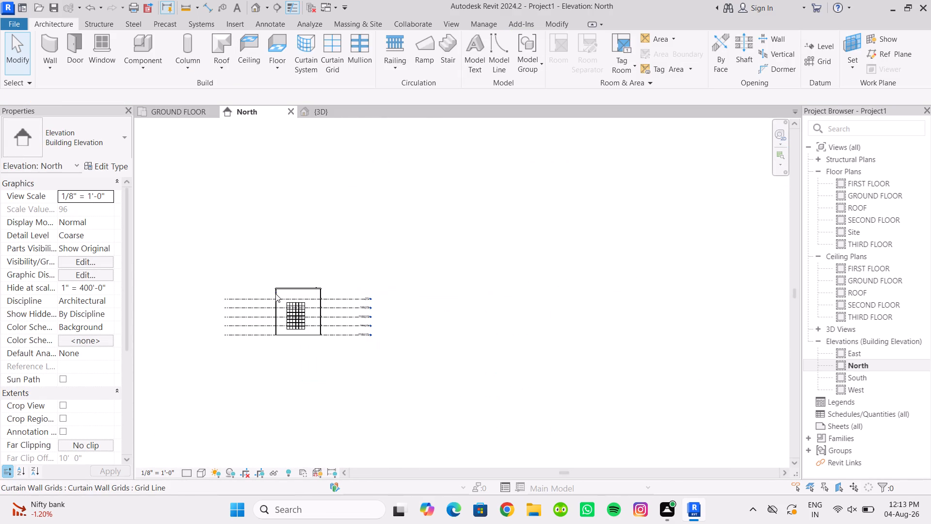
scroll(277, 298, down, 2)
scroll(308, 302, up, 6)
scroll(273, 335, up, 3)
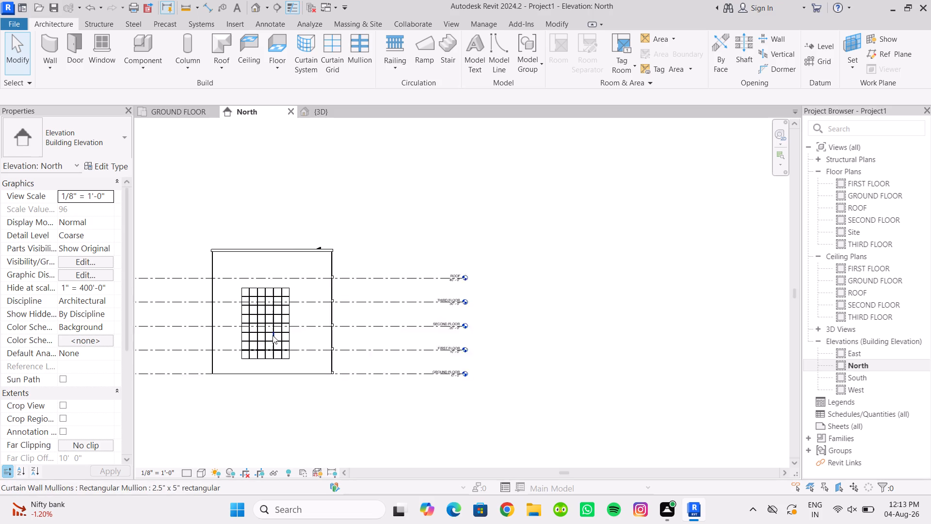
scroll(273, 335, up, 1)
middle_drag(273, 335, 306, 322)
scroll(300, 325, up, 2)
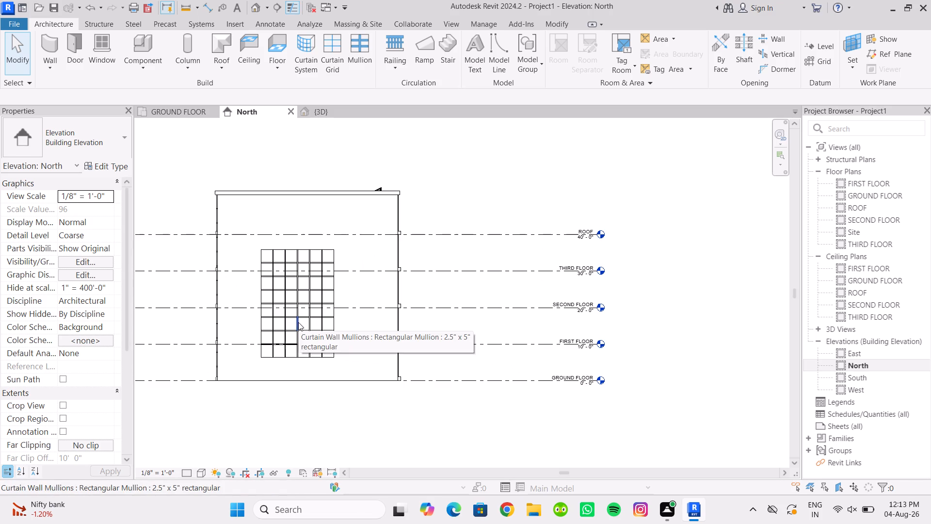
scroll(298, 322, up, 1)
middle_drag(298, 322, 350, 333)
scroll(350, 333, up, 1)
middle_drag(346, 330, 361, 332)
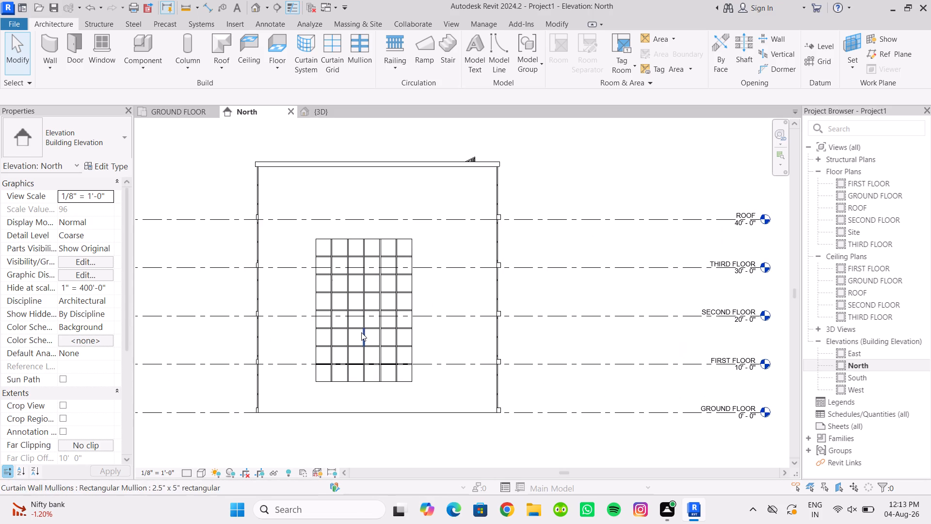
scroll(361, 332, up, 1)
middle_drag(361, 332, 371, 358)
scroll(370, 357, up, 1)
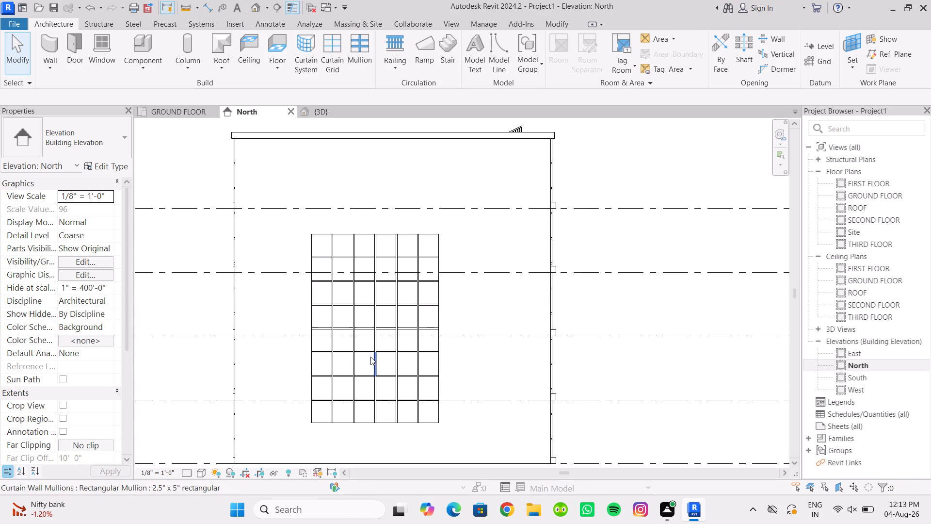
middle_drag(370, 357, 369, 358)
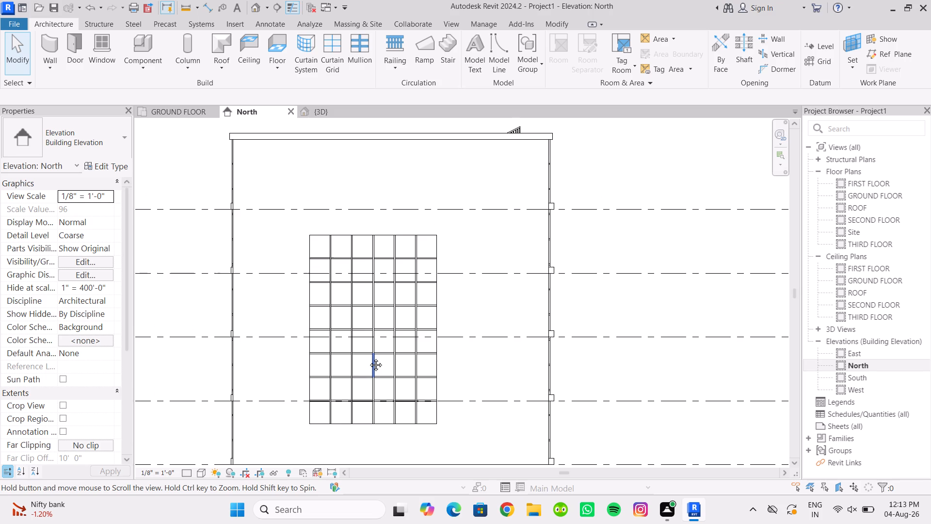
middle_drag(369, 358, 378, 355)
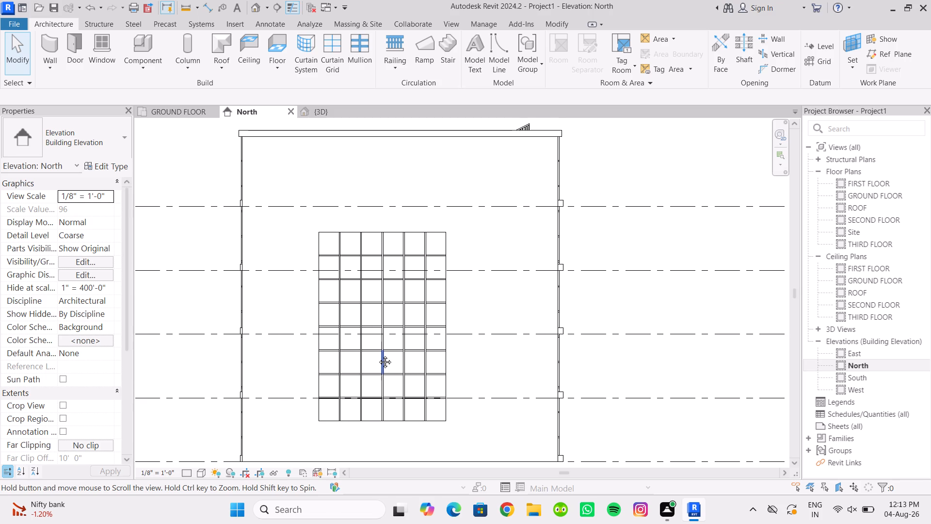
middle_drag(378, 355, 429, 349)
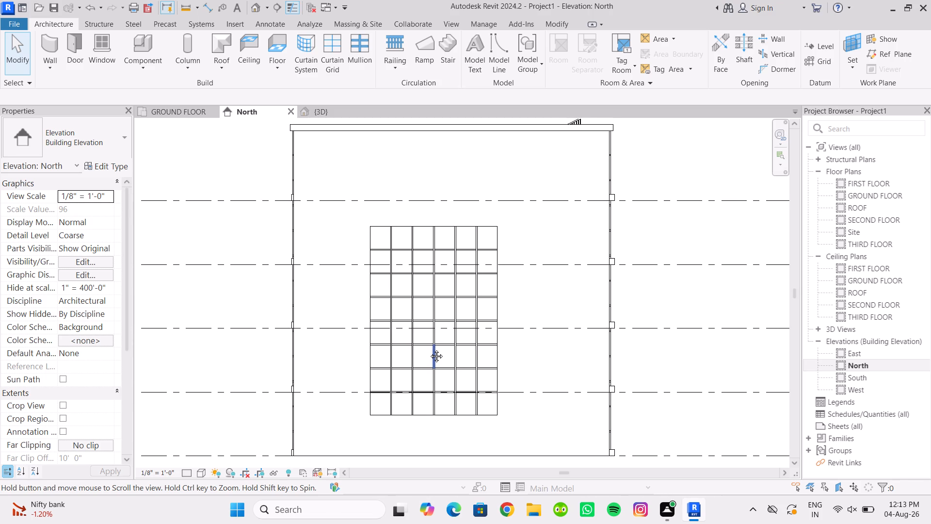
middle_drag(429, 349, 432, 351)
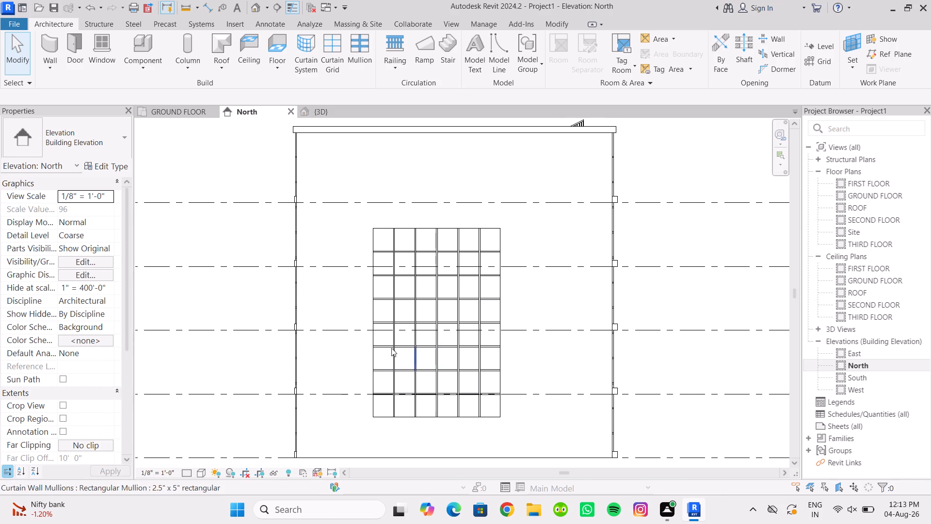
click(245, 353)
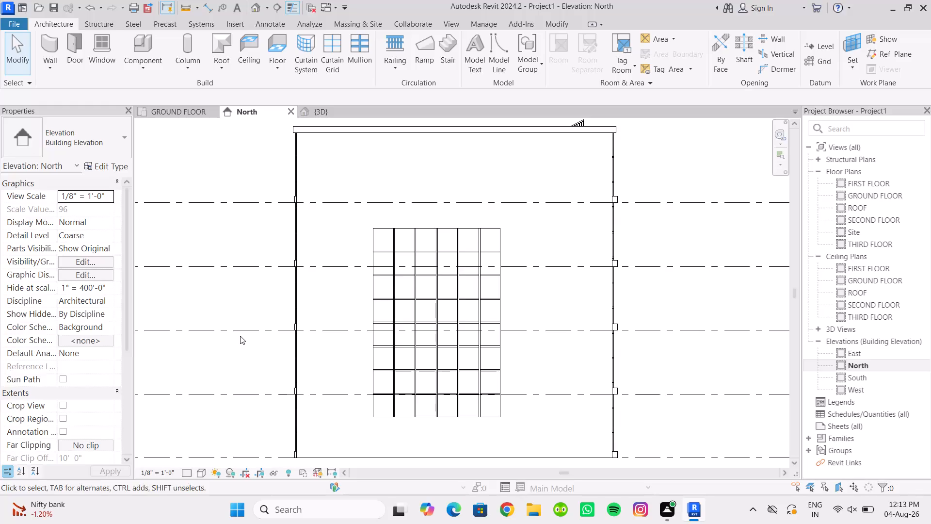
click(301, 371)
click(228, 358)
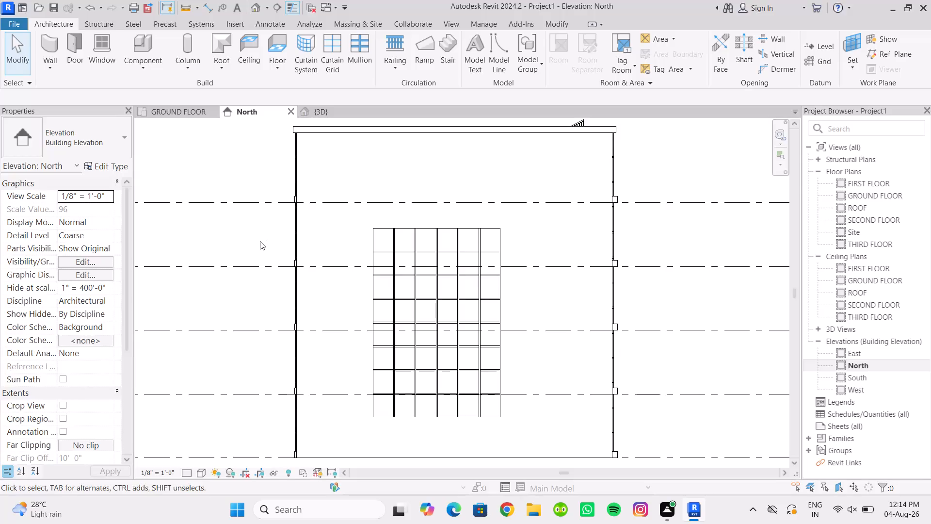
Check the extent of the level lines from their free ends across the building to the level heads.
scroll(228, 178, down, 6)
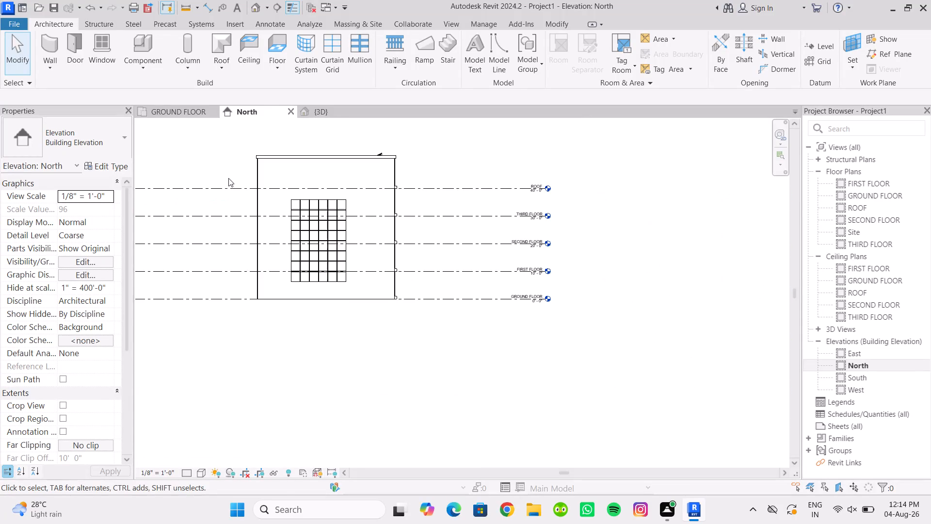
middle_drag(228, 178, 345, 213)
drag(256, 364, 205, 237)
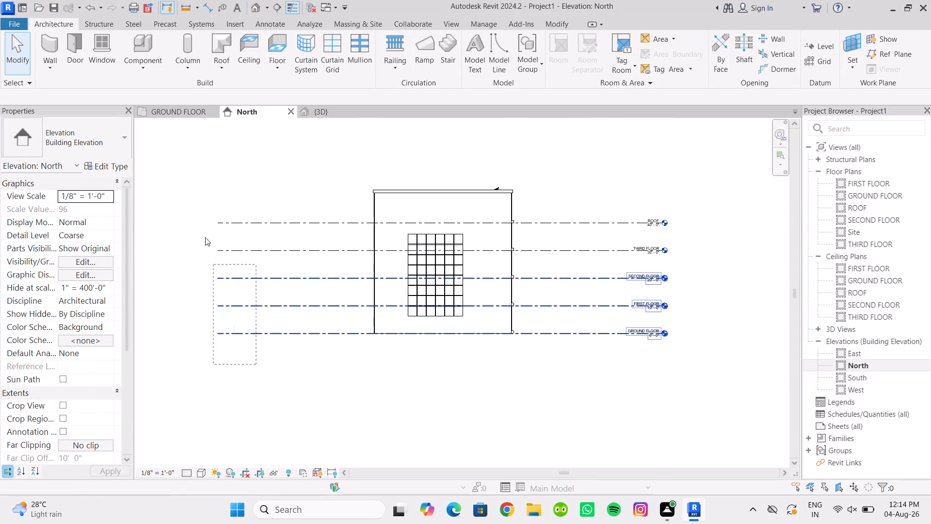
drag(205, 237, 222, 353)
click(223, 356)
drag(224, 356, 203, 243)
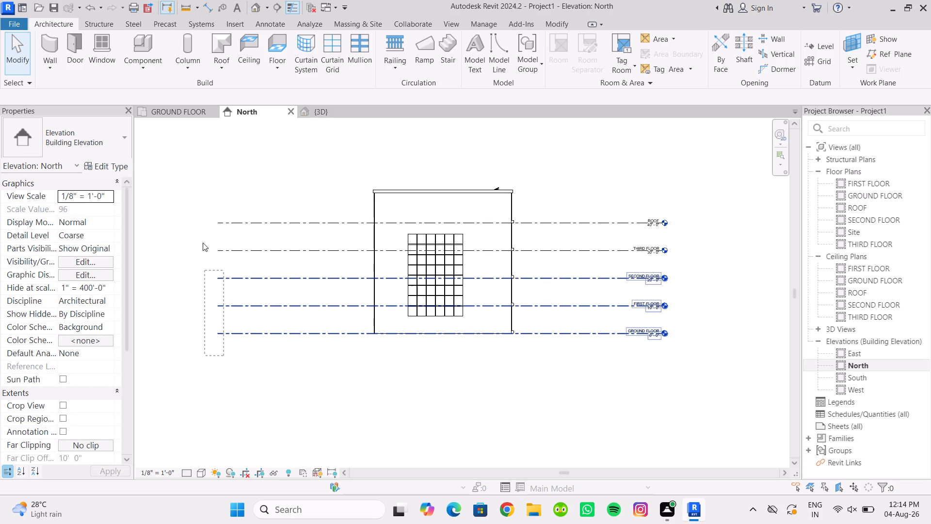
drag(203, 243, 218, 351)
scroll(218, 351, down, 1)
middle_drag(218, 351, 111, 332)
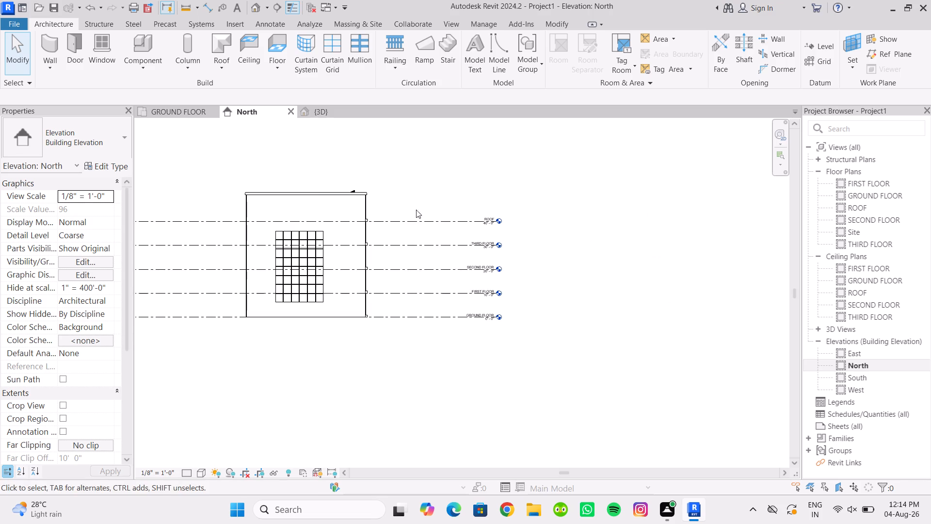
Examine the curtain wall's grid and mullions up close against the level lines in the North elevation.
scroll(372, 196, up, 3)
scroll(336, 184, down, 2)
middle_drag(336, 184, 369, 187)
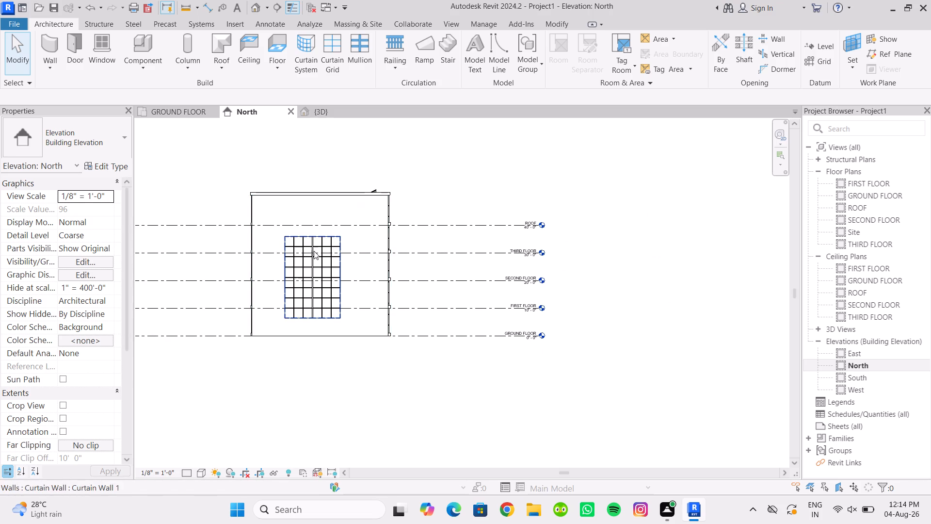
scroll(314, 251, up, 12)
scroll(313, 249, down, 2)
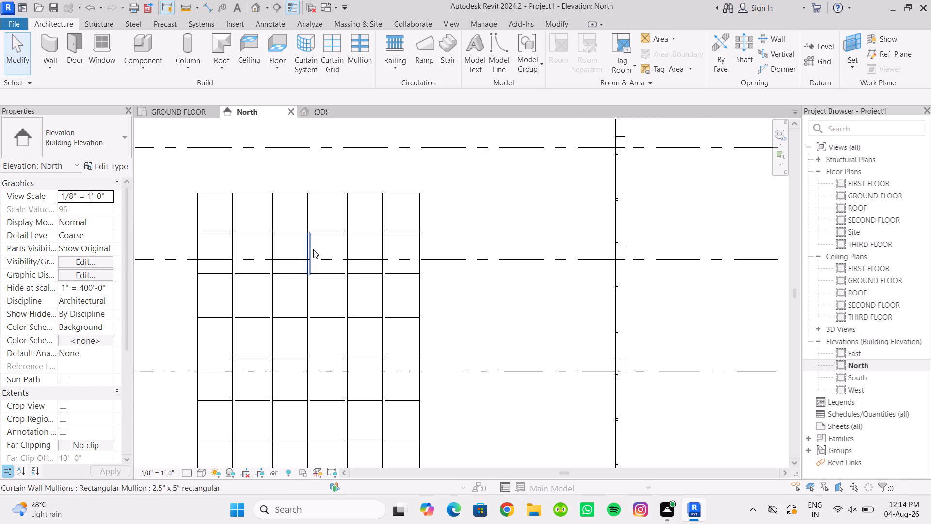
middle_drag(313, 249, 311, 195)
middle_drag(311, 192, 317, 187)
scroll(312, 194, down, 1)
middle_drag(312, 194, 340, 195)
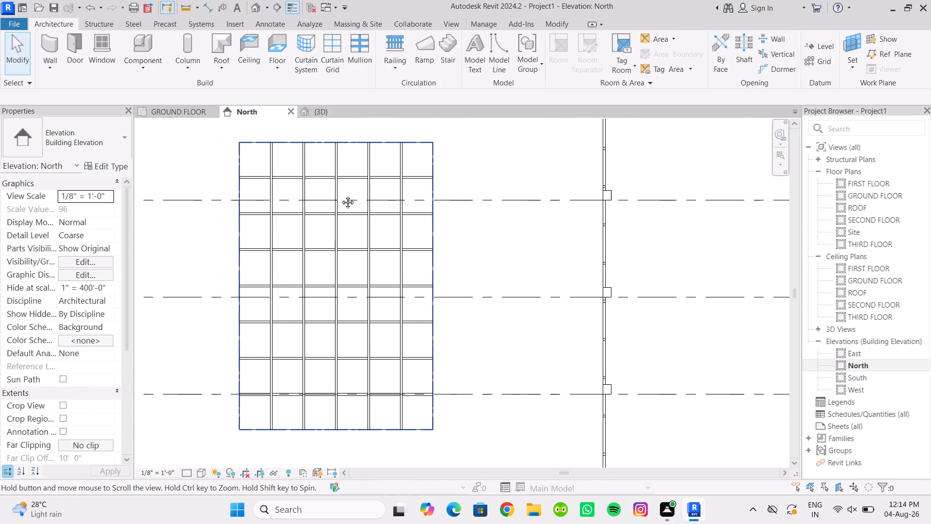
middle_drag(340, 195, 420, 197)
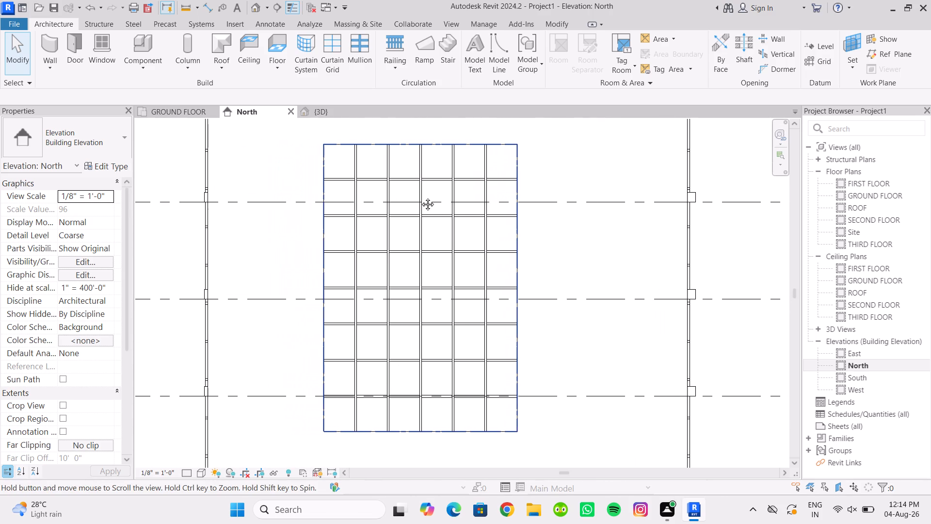
middle_drag(420, 197, 430, 203)
scroll(430, 203, down, 1)
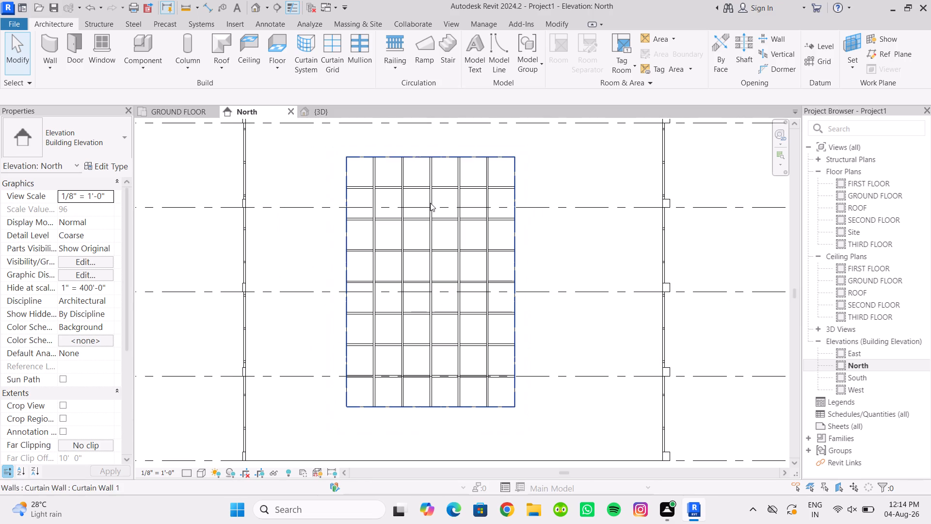
click(190, 251)
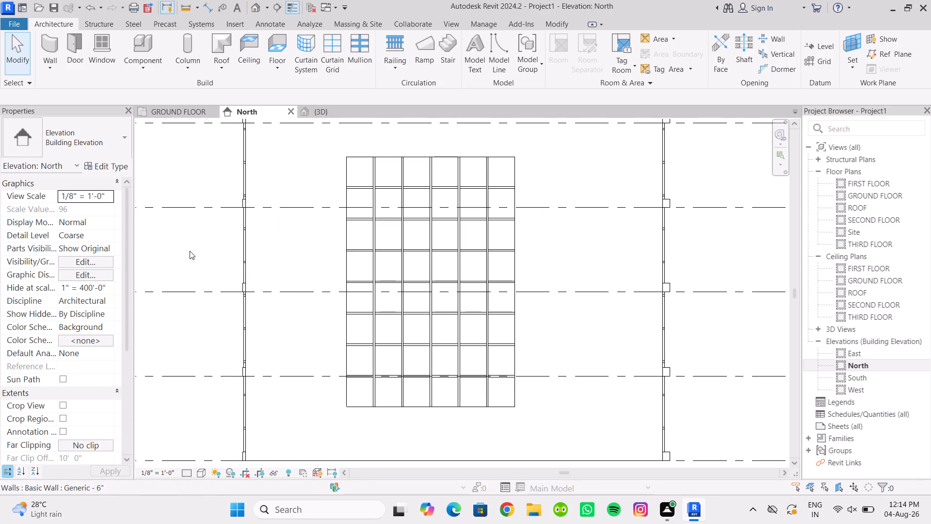
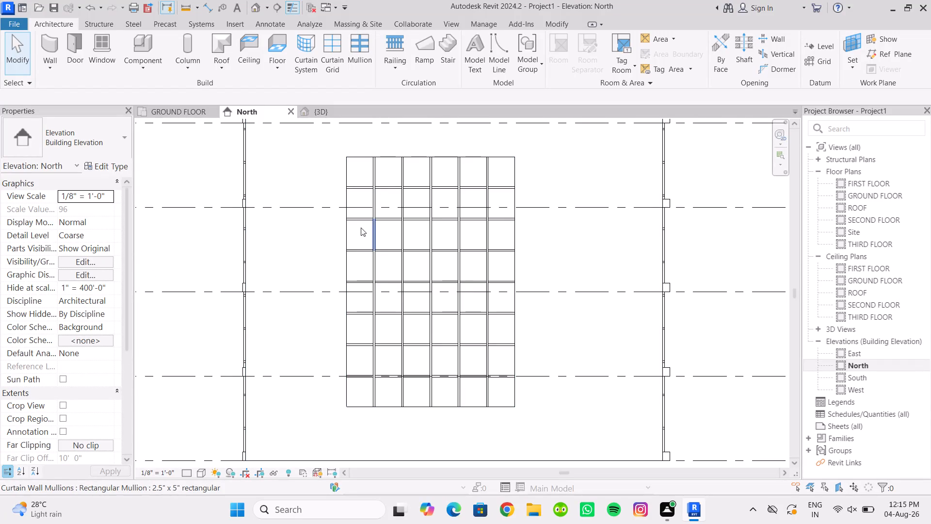
Review the full building front, its curtain wall and the five floor level lines in the North elevation.
scroll(308, 236, down, 8)
middle_drag(318, 246, 317, 274)
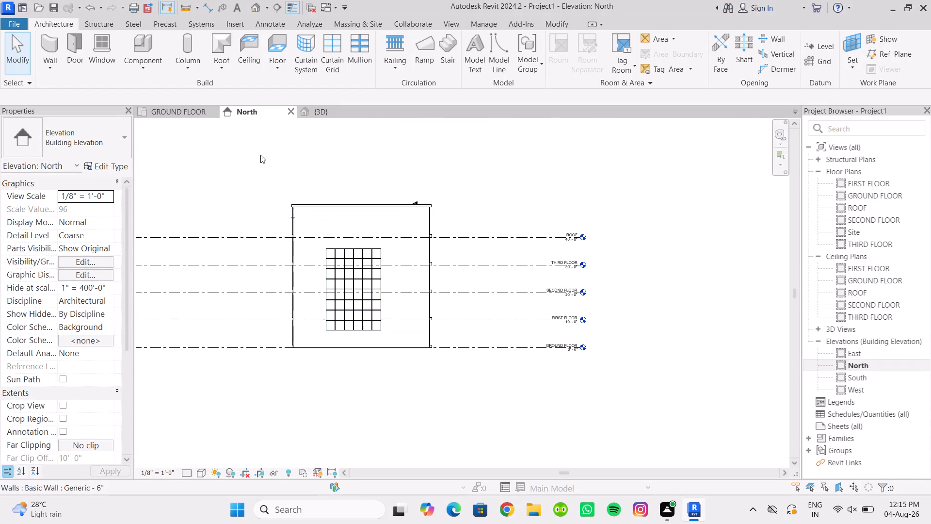
middle_drag(248, 157, 254, 181)
scroll(255, 186, up, 1)
middle_drag(266, 205, 261, 179)
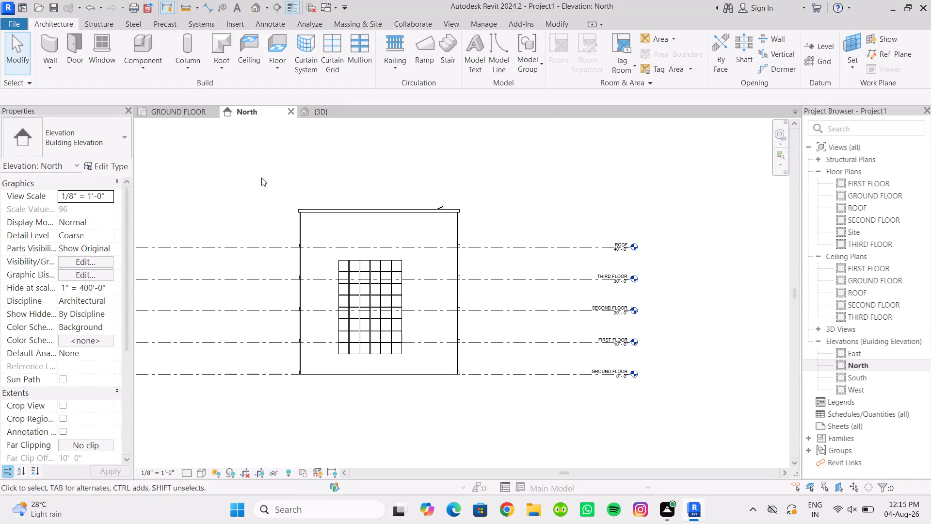
scroll(249, 146, up, 1)
scroll(267, 222, down, 1)
middle_drag(267, 222, 259, 196)
scroll(262, 196, up, 2)
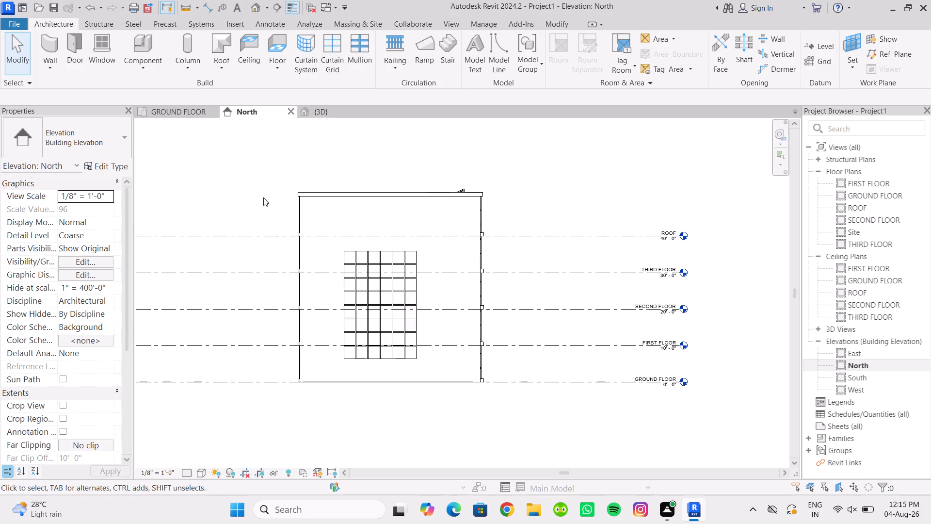
middle_drag(264, 200, 263, 186)
scroll(261, 173, up, 1)
middle_drag(257, 165, 255, 157)
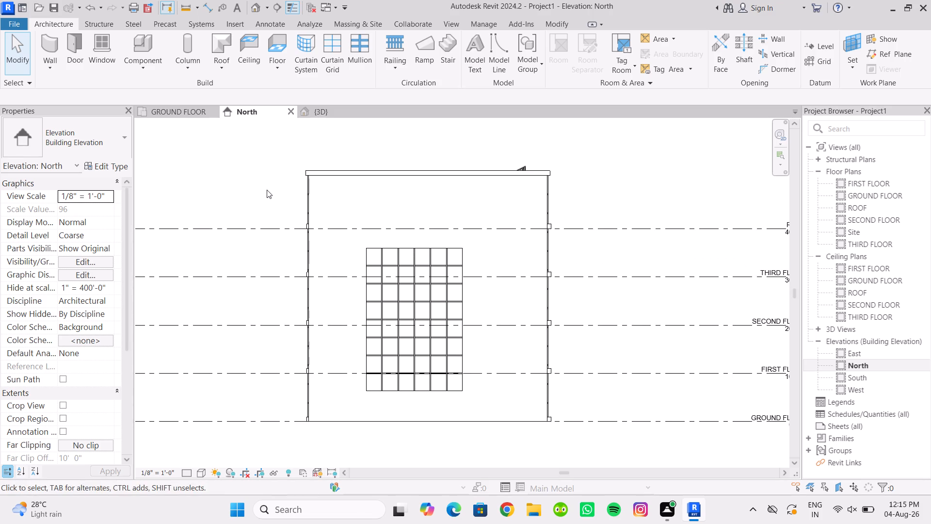
scroll(267, 190, up, 1)
middle_drag(264, 185, 250, 162)
scroll(250, 161, down, 1)
middle_drag(250, 161, 250, 174)
scroll(250, 174, up, 1)
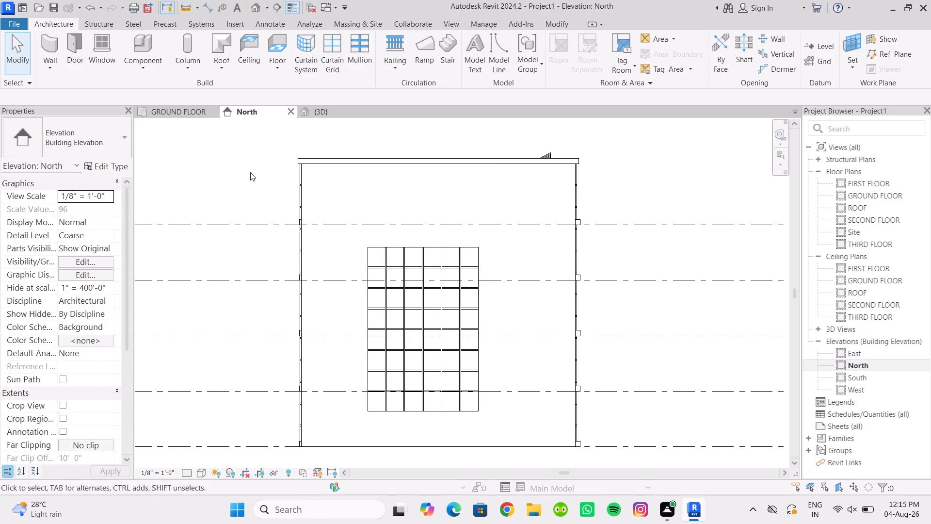
middle_drag(250, 169, 245, 160)
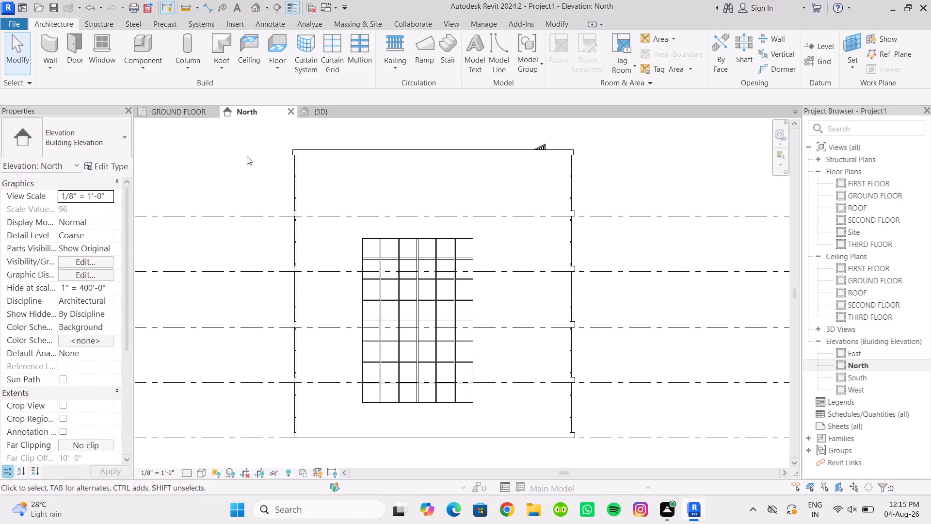
Preview a window selection around the whole building in the North elevation to check the elements behind the front wall, and clear it.
drag(269, 125, 659, 506)
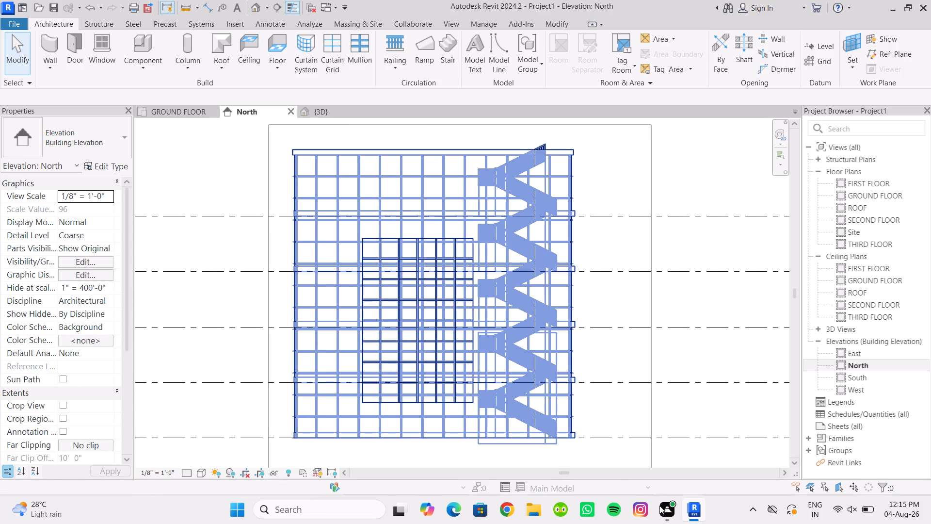
drag(659, 506, 613, 464)
click(610, 456)
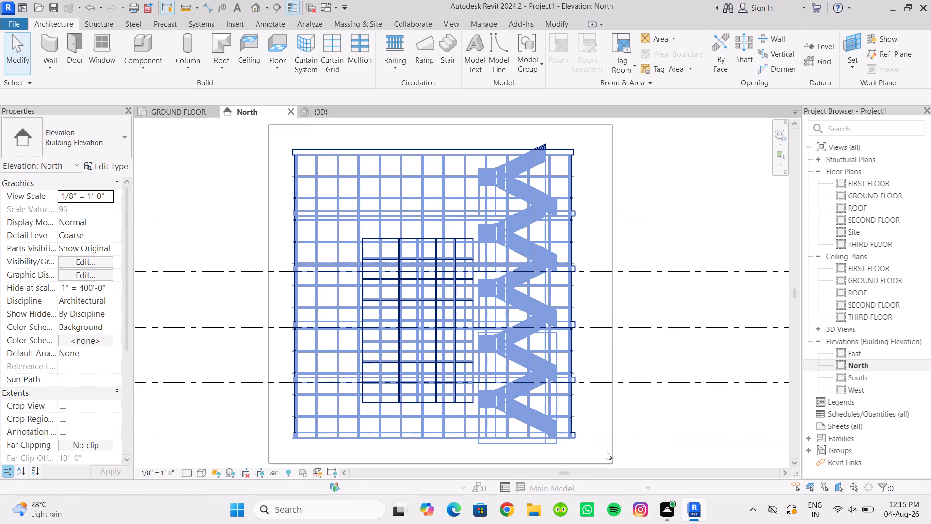
click(607, 452)
click(232, 173)
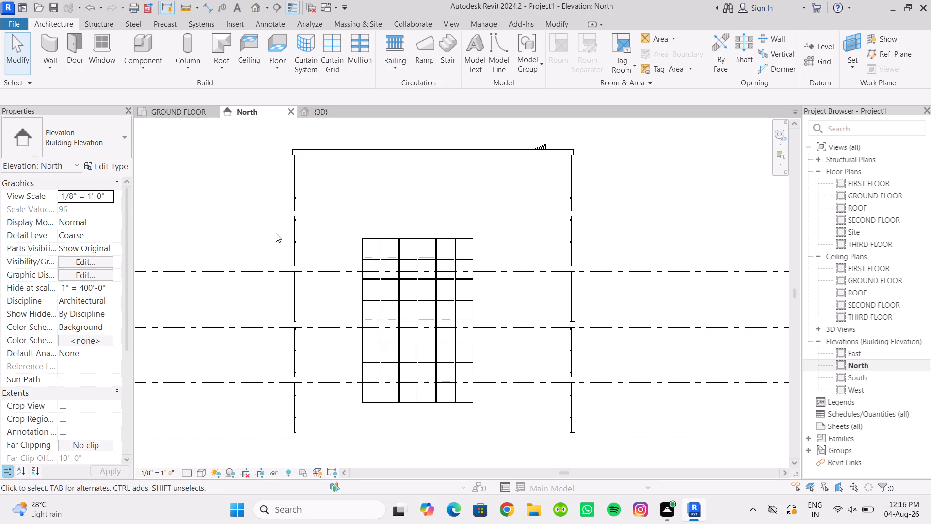
Reframe the North elevation and repeat the enclosing selection preview to examine the curtain grids and ramps behind the front wall.
scroll(235, 190, down, 3)
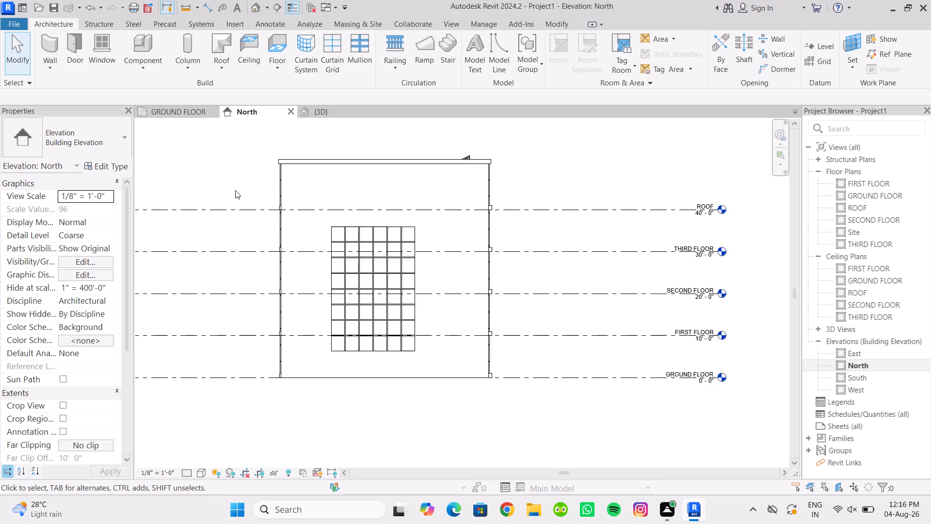
middle_drag(235, 190, 250, 207)
scroll(250, 207, up, 1)
middle_drag(250, 207, 254, 202)
scroll(256, 205, up, 1)
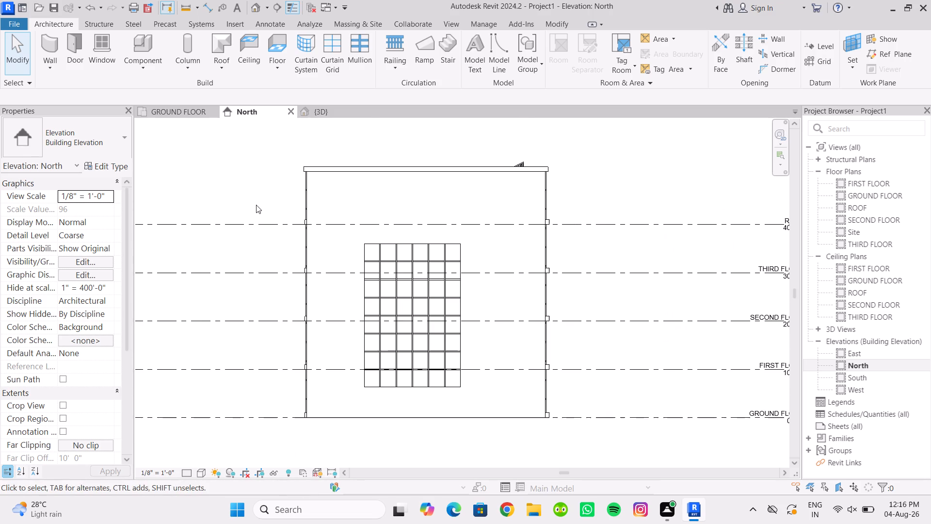
middle_click(256, 205)
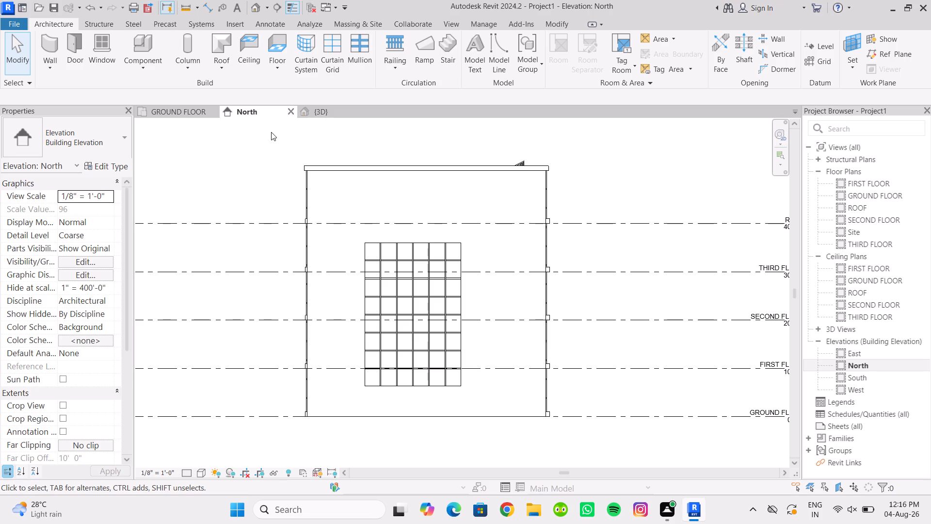
drag(267, 123, 469, 404)
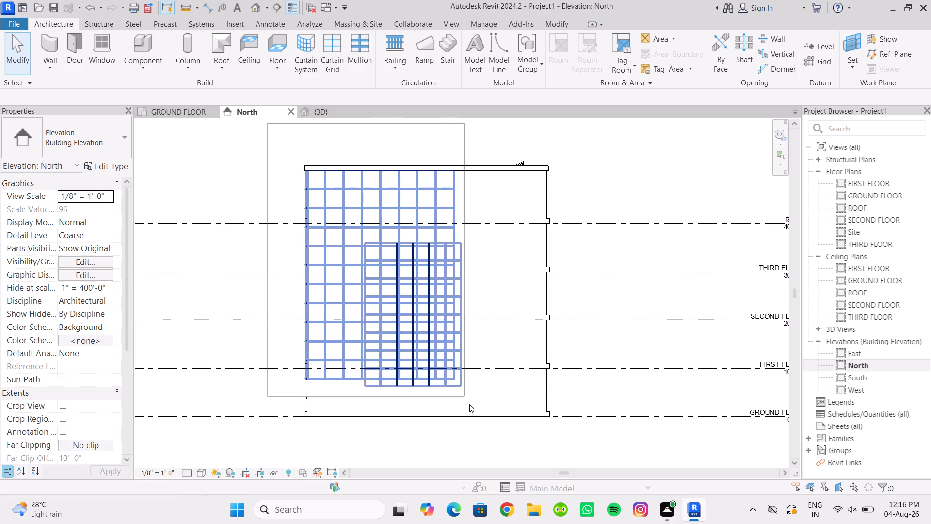
drag(469, 404, 578, 466)
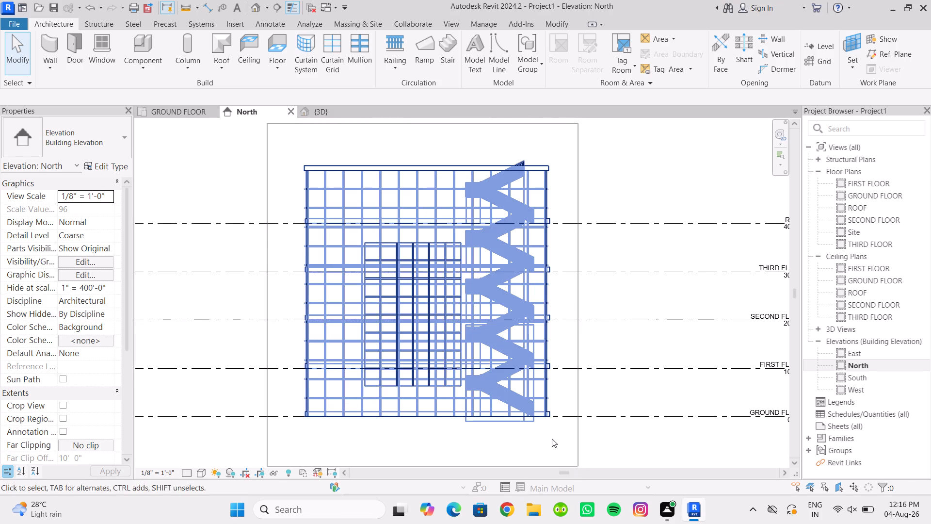
click(562, 444)
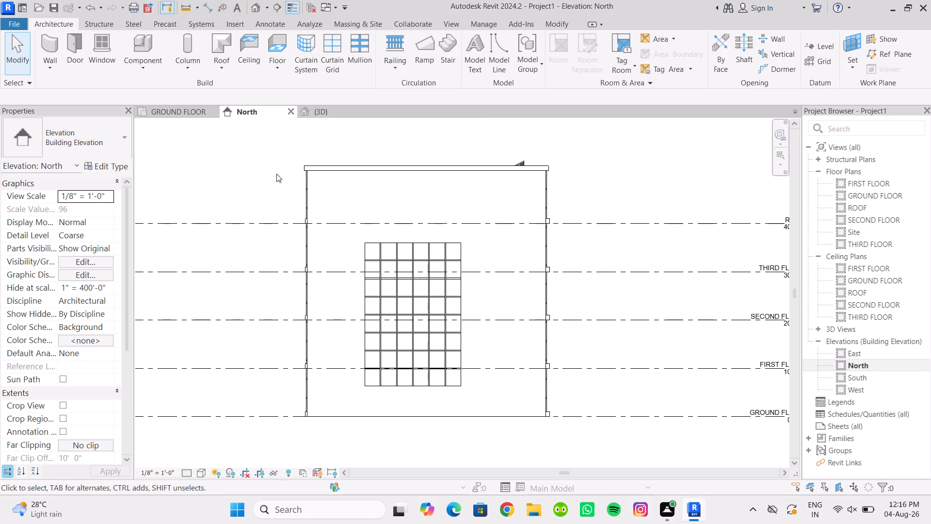
drag(276, 144, 546, 448)
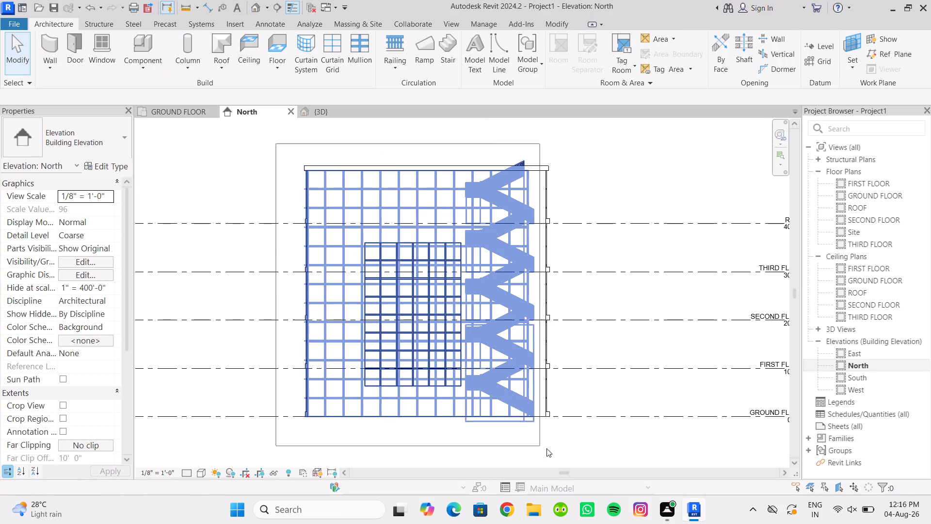
drag(546, 448, 578, 463)
click(567, 448)
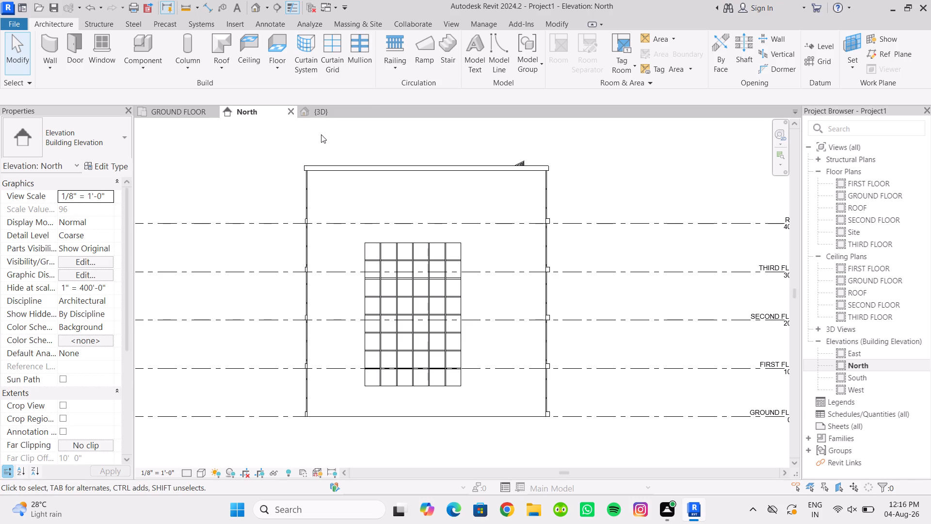
Switch to the 3D view and frame the whole building with its freestanding curtain-walled wall from the back.
click(320, 113)
scroll(421, 275, down, 9)
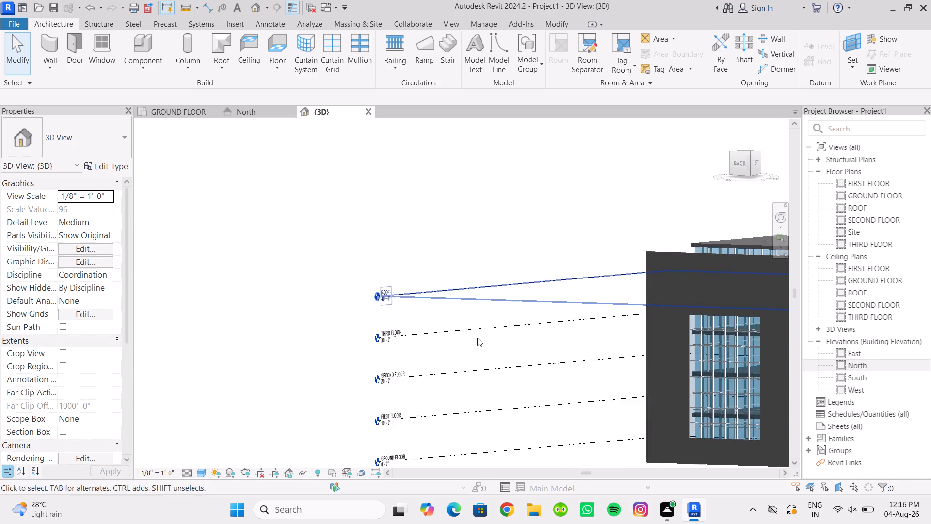
scroll(477, 338, down, 5)
middle_drag(744, 523, 567, 419)
middle_drag(675, 424, 529, 408)
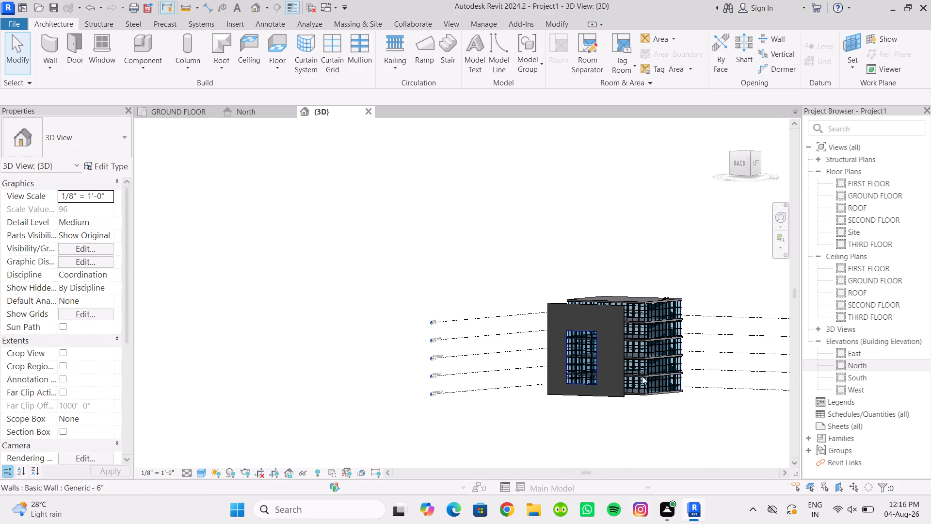
scroll(646, 373, down, 2)
middle_drag(646, 373, 421, 401)
scroll(420, 409, up, 2)
middle_drag(415, 420, 415, 380)
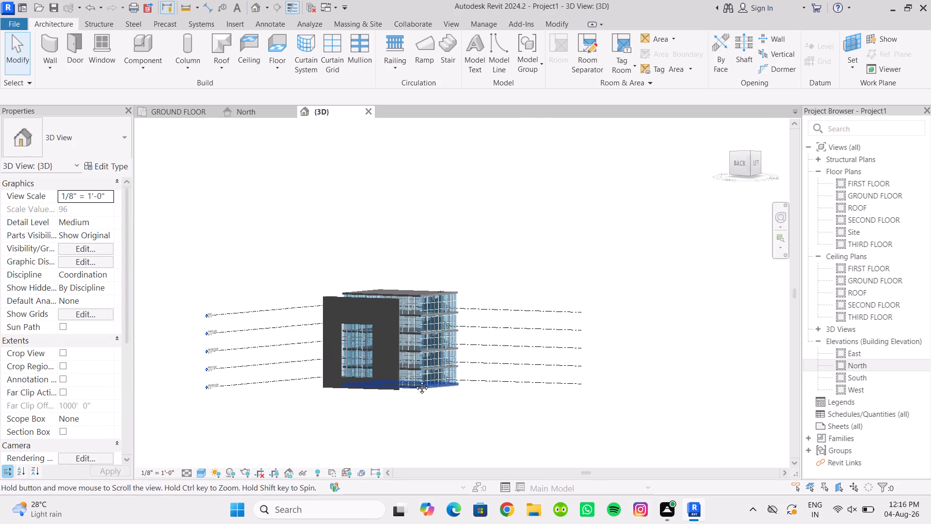
middle_drag(415, 380, 415, 381)
scroll(404, 386, up, 5)
middle_drag(402, 383, 427, 413)
scroll(421, 417, up, 2)
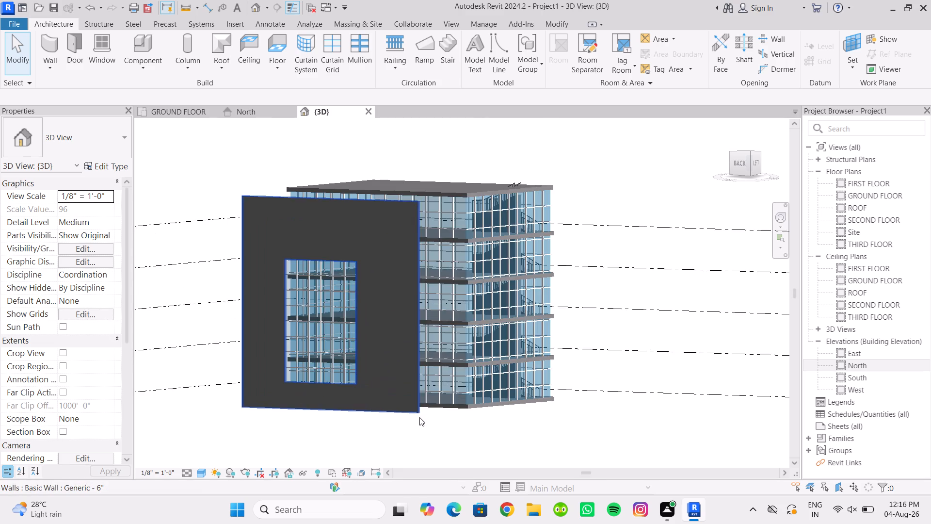
Inspect the freestanding wall, glazed facades and floor slabs against the level lines in the 3D view.
click(419, 417)
click(527, 433)
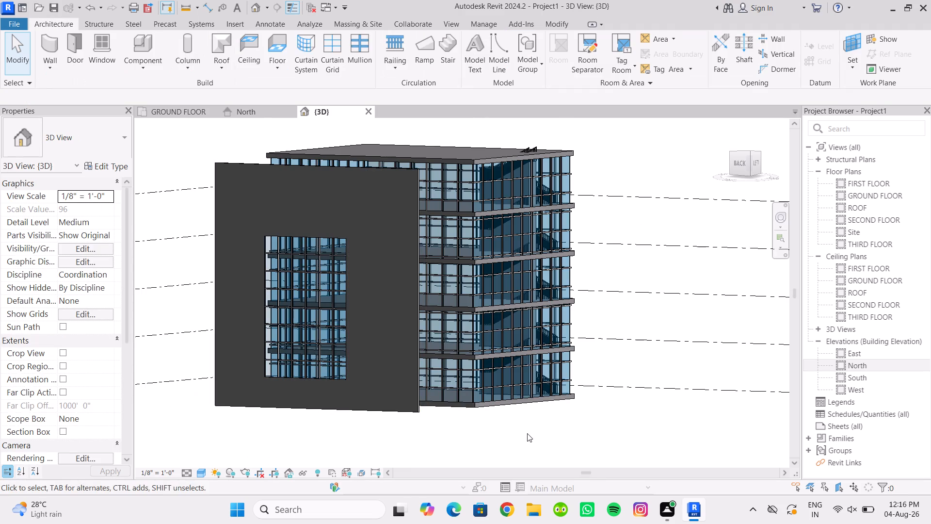
scroll(531, 444, down, 3)
scroll(531, 444, up, 1)
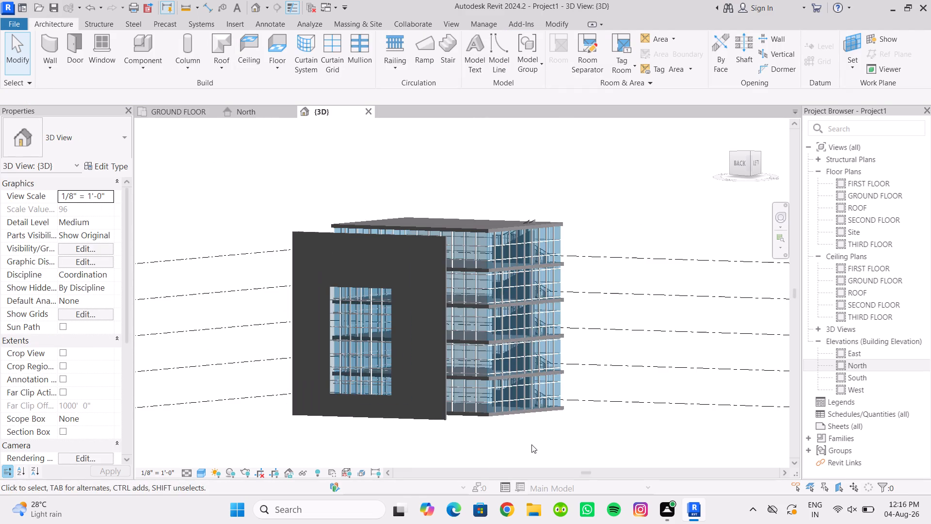
scroll(530, 437, up, 1)
middle_drag(530, 437, 527, 430)
scroll(527, 429, up, 1)
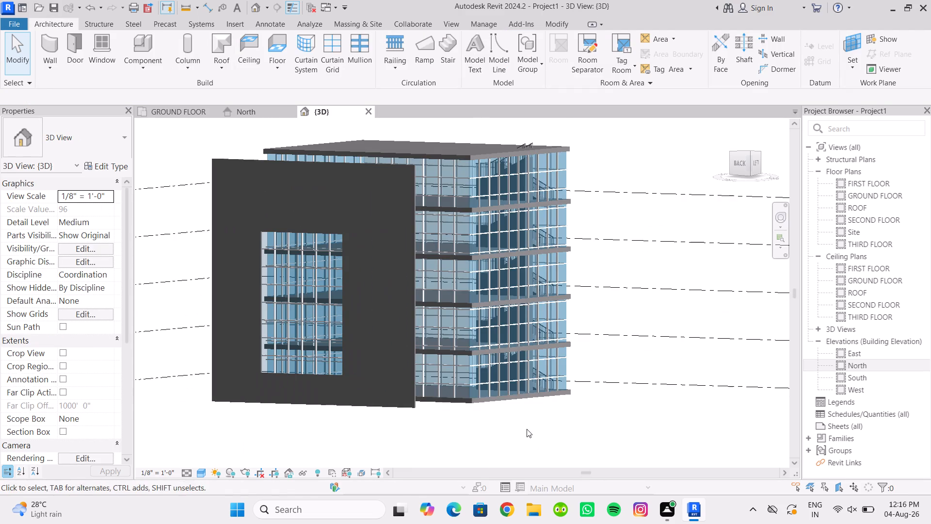
middle_drag(527, 429, 540, 450)
middle_drag(564, 435, 568, 446)
click(600, 437)
Preview a crossing selection over the level lines beside the building in 3D to check each floor's level, and clear it.
drag(714, 443, 680, 351)
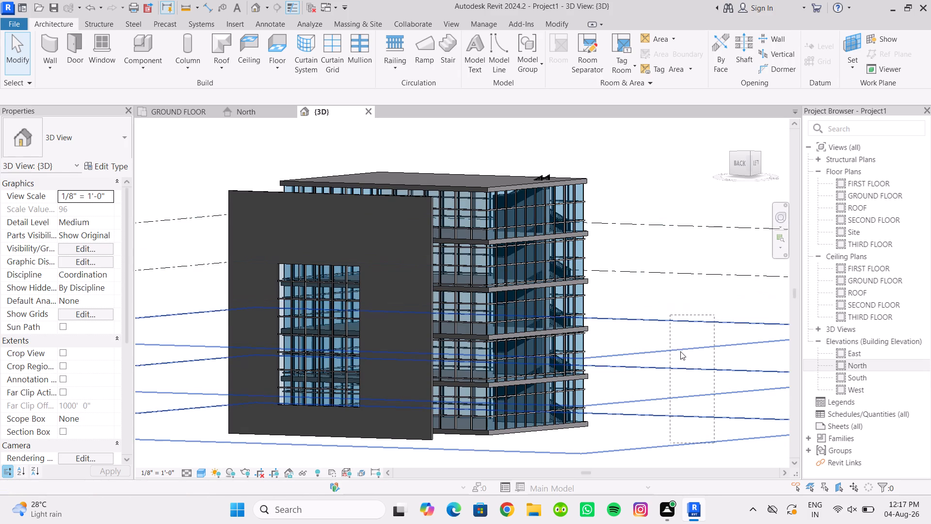
drag(680, 351, 621, 208)
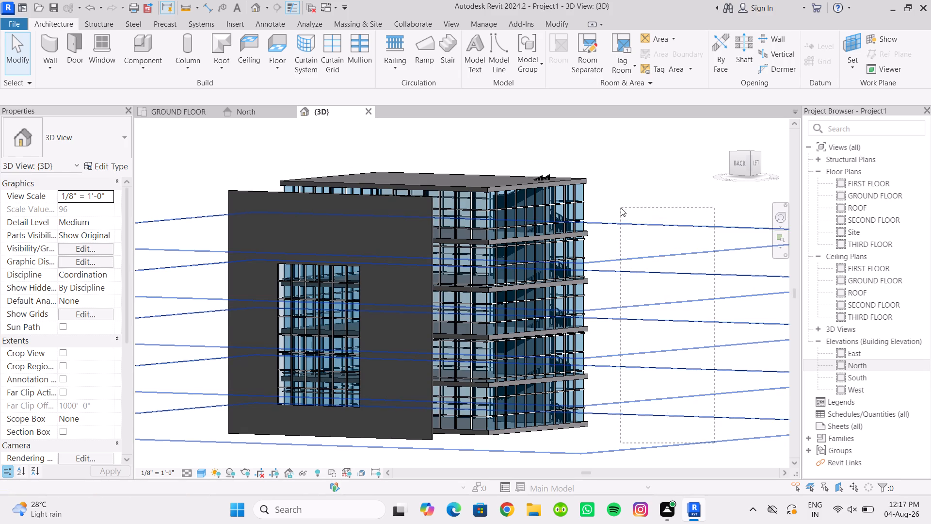
drag(621, 208, 687, 403)
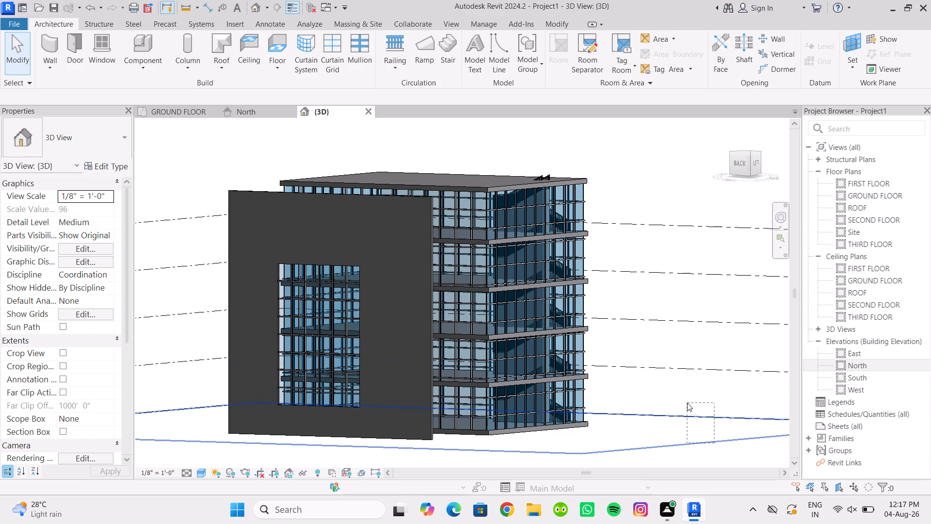
drag(687, 403, 682, 384)
drag(682, 384, 646, 249)
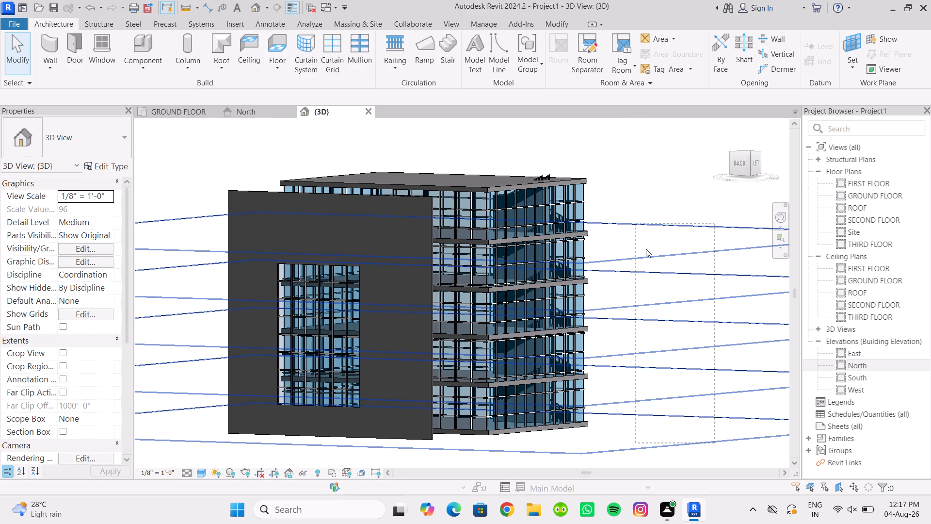
drag(646, 249, 690, 450)
click(690, 450)
Check the level lines beside the building again with crossing selection previews in a wider 3D view, leaving nothing selected.
scroll(669, 421, down, 1)
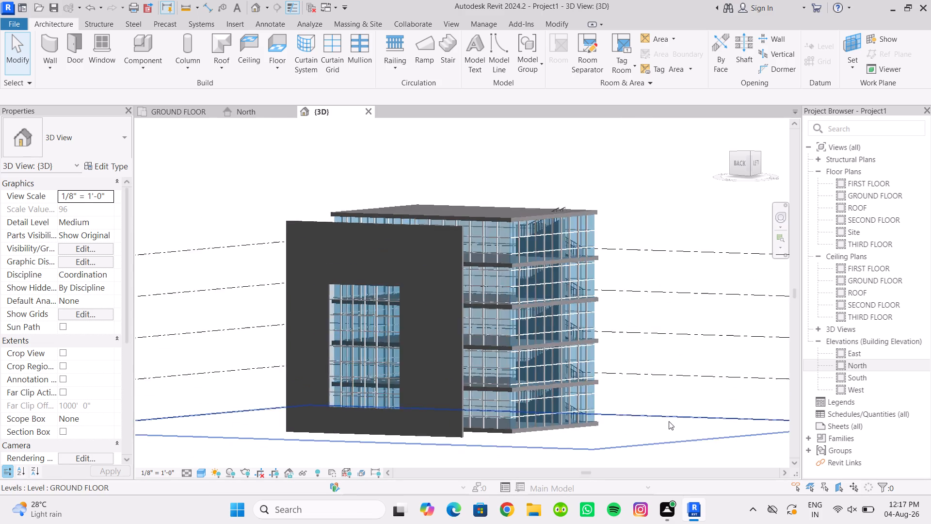
scroll(669, 421, down, 3)
scroll(664, 425, up, 2)
drag(705, 450, 698, 277)
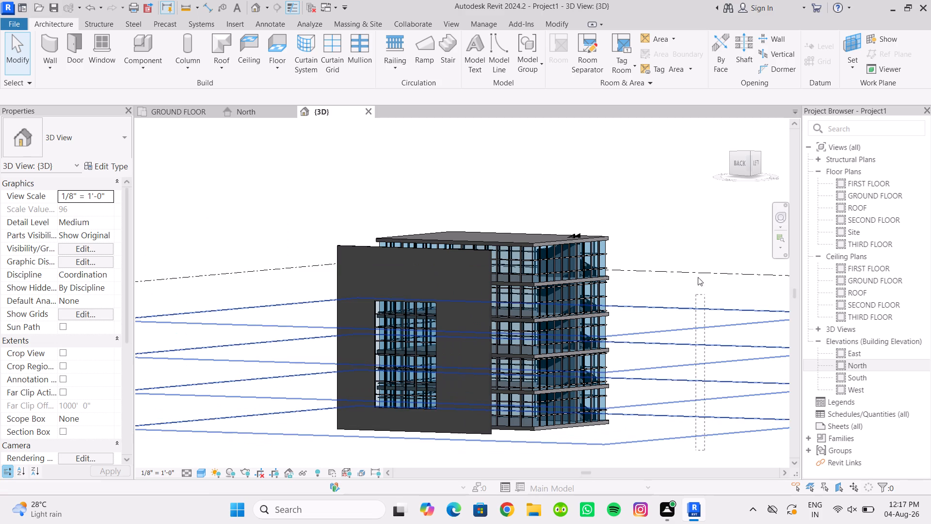
drag(698, 277, 692, 245)
click(673, 213)
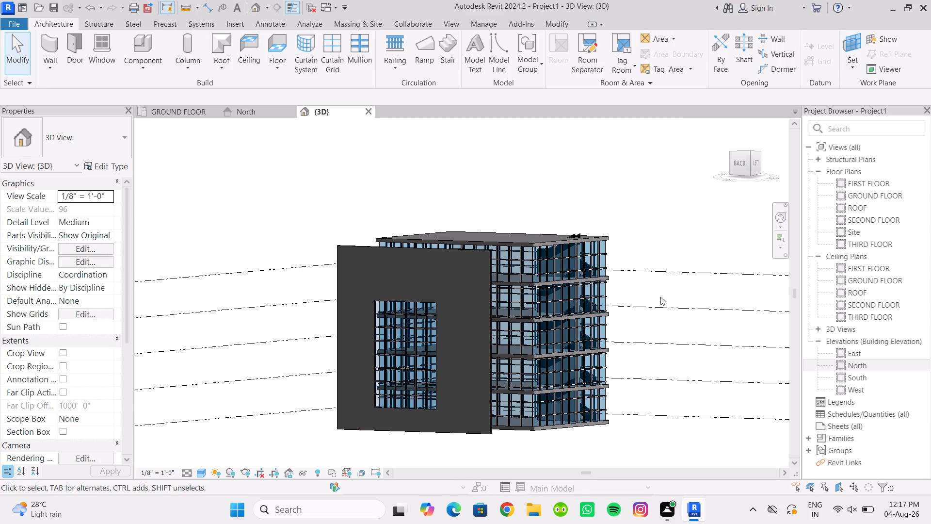
drag(715, 452, 692, 266)
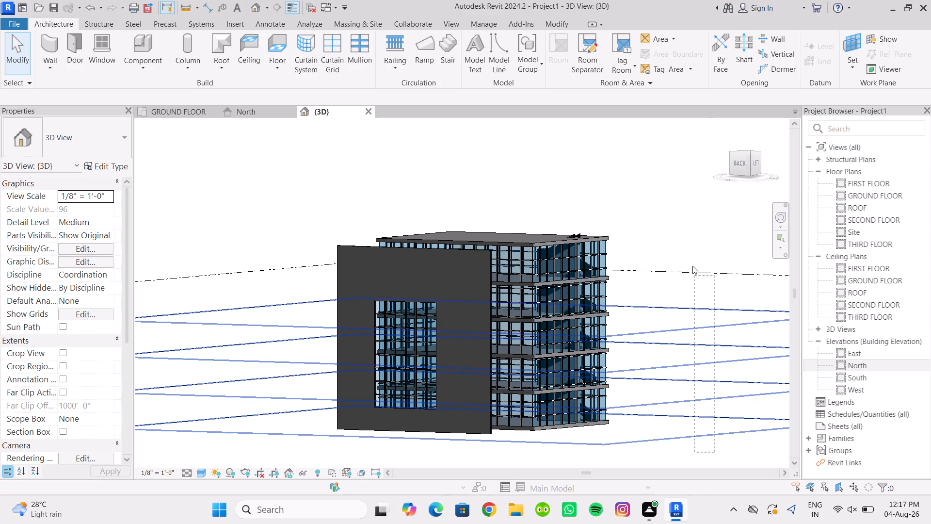
drag(692, 266, 705, 458)
drag(705, 458, 706, 316)
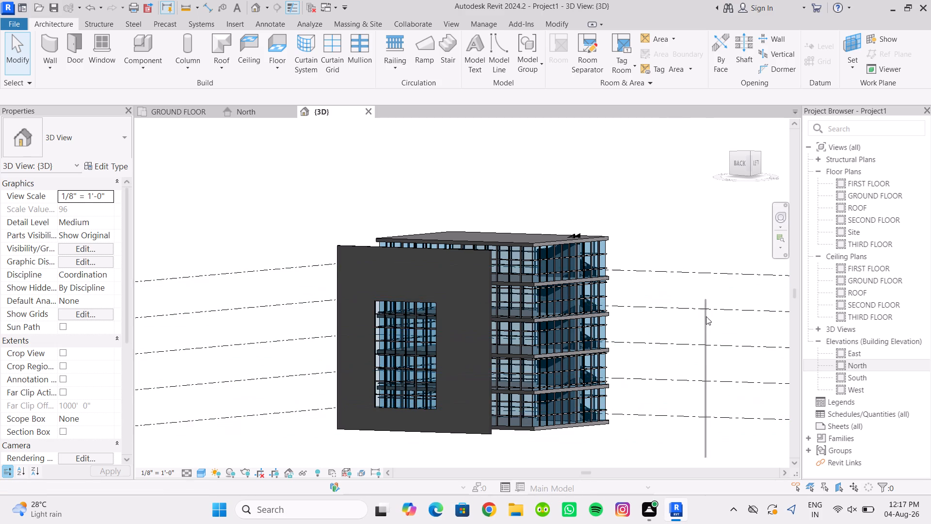
drag(706, 316, 693, 449)
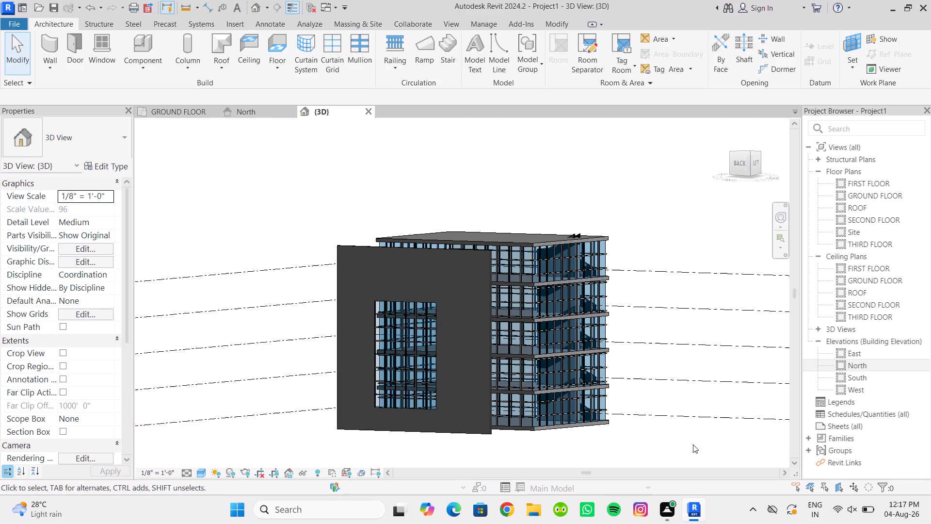
Check the GROUND FLOOR level line beside the building with crossing selection previews in the 3D view, leaving nothing selected.
drag(705, 436, 681, 401)
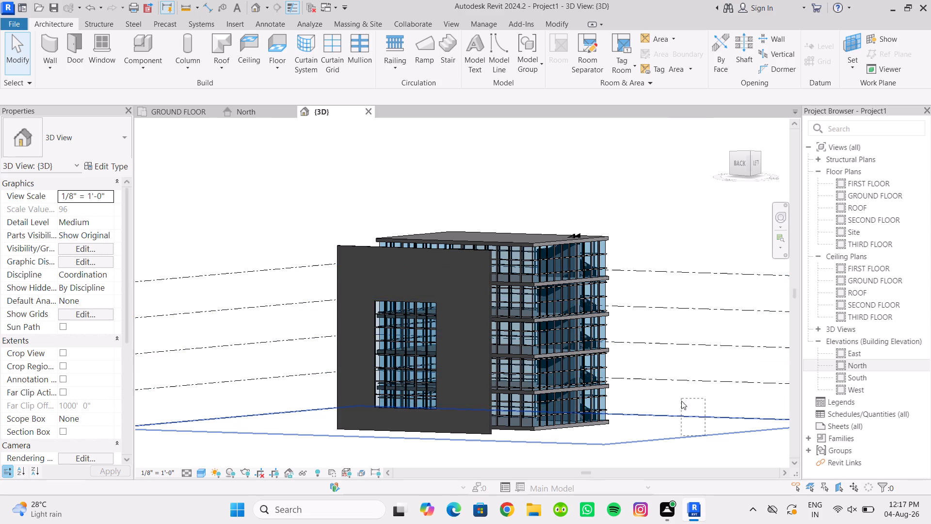
drag(681, 401, 684, 444)
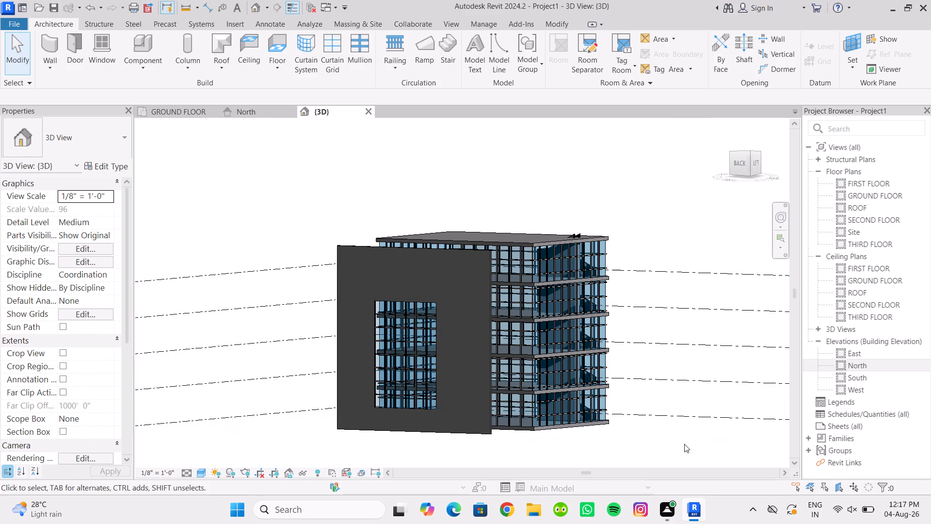
click(684, 444)
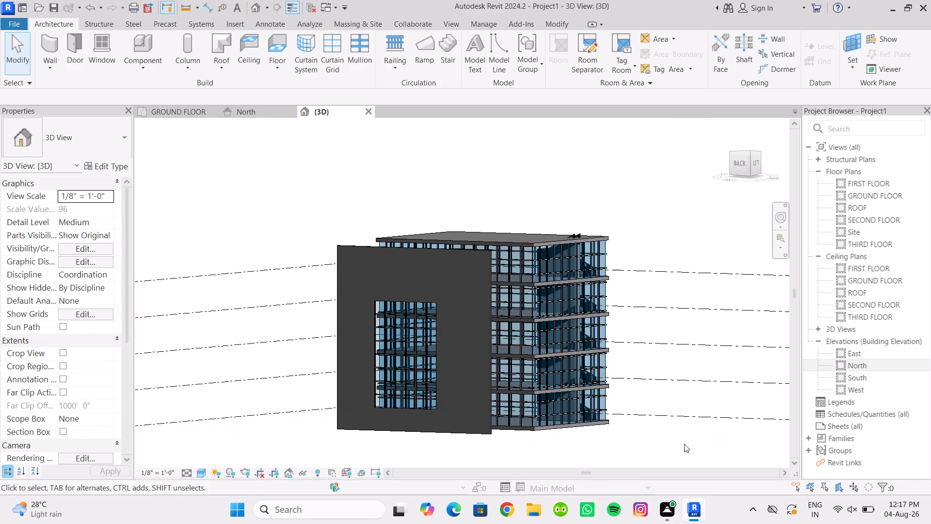
triple_click(684, 444)
triple_click(684, 444)
double_click(684, 444)
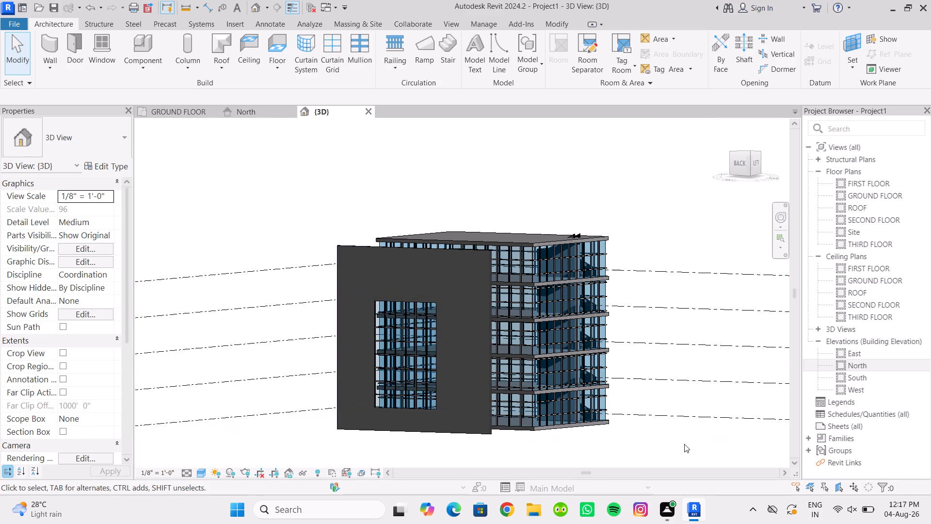
triple_click(684, 444)
drag(680, 435, 680, 432)
drag(680, 432, 688, 371)
drag(710, 457, 698, 379)
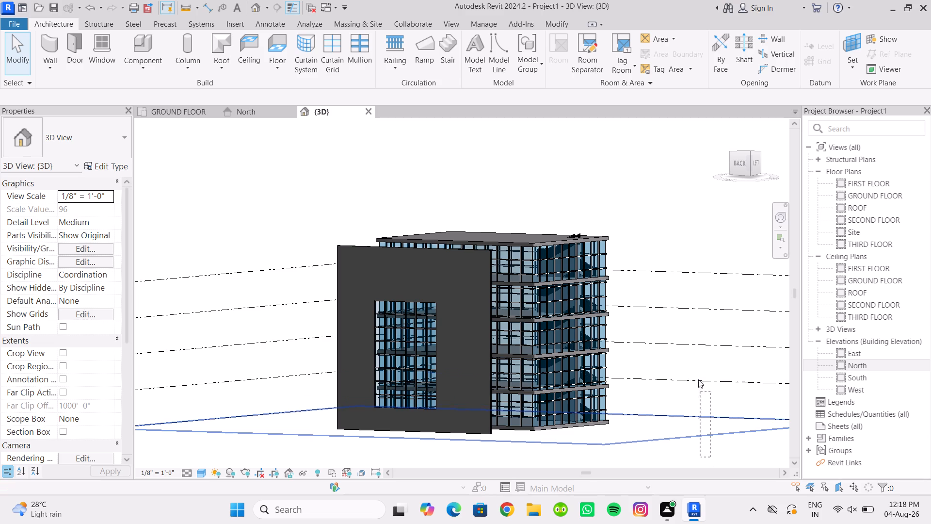
drag(698, 379, 722, 450)
click(722, 450)
drag(721, 453, 703, 433)
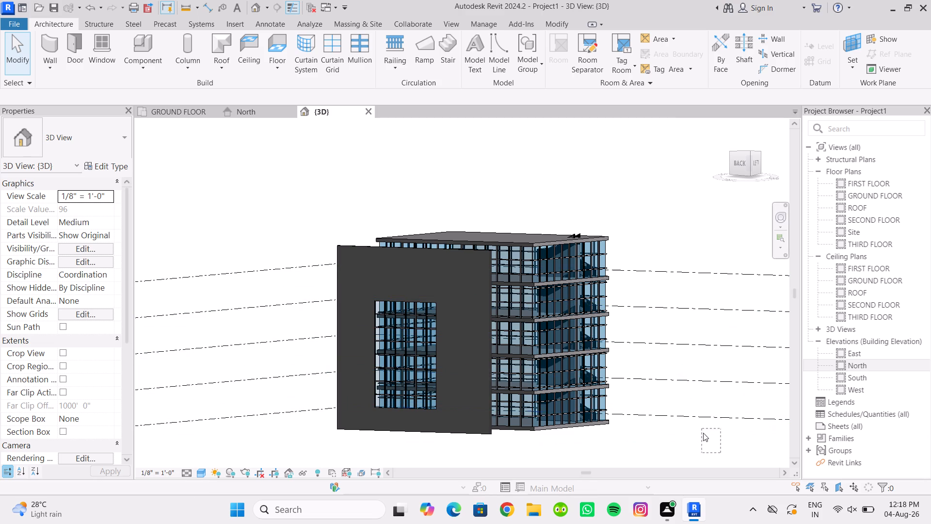
drag(703, 433, 696, 415)
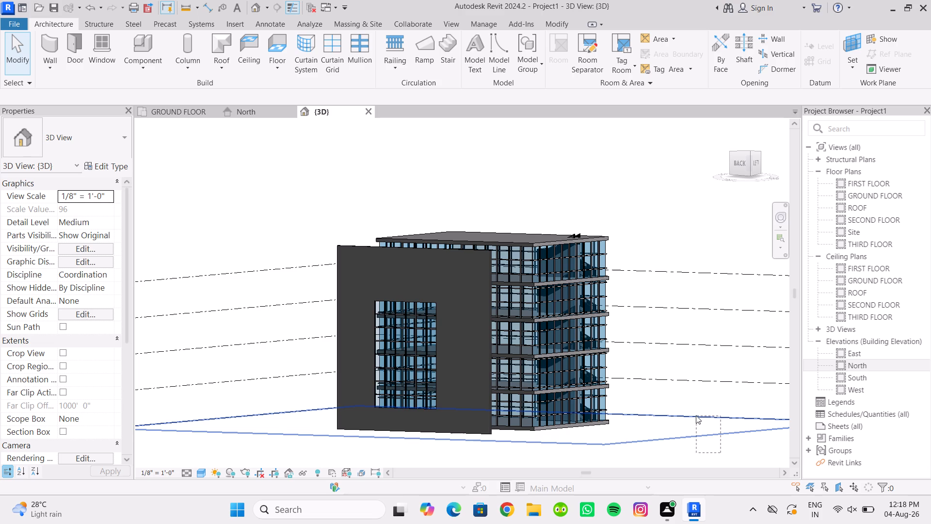
drag(696, 415, 703, 410)
drag(703, 410, 710, 428)
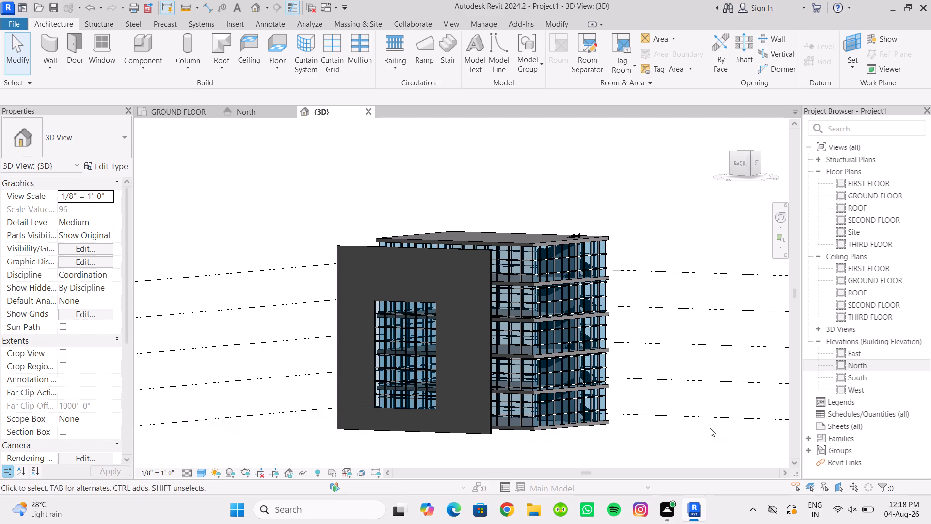
click(710, 428)
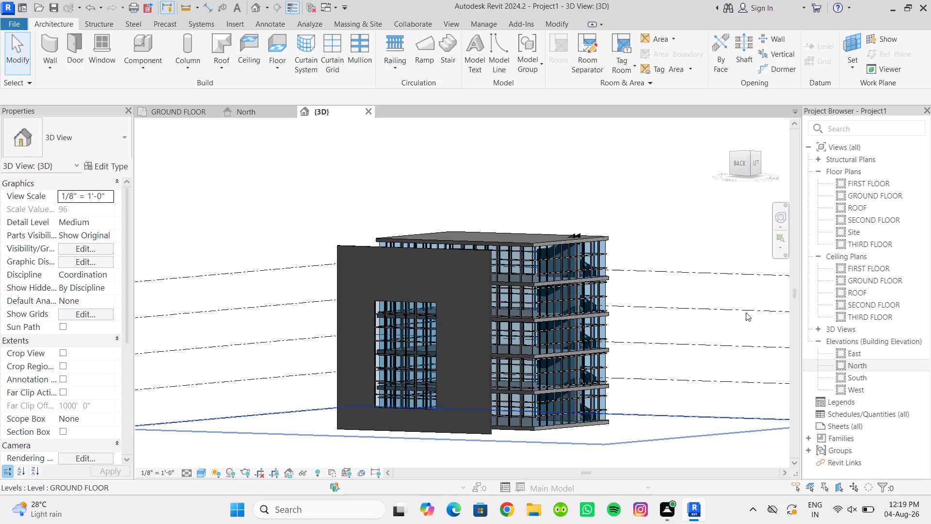
click(748, 430)
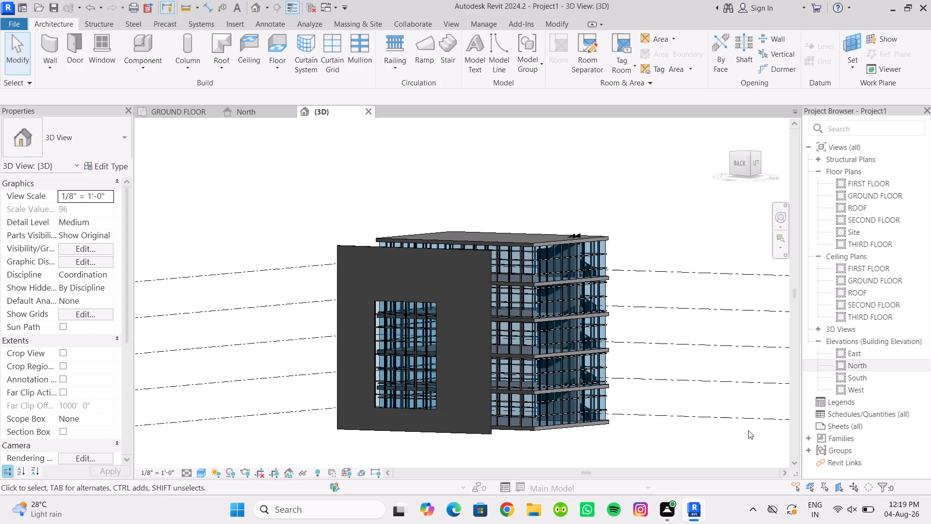
drag(748, 431, 722, 438)
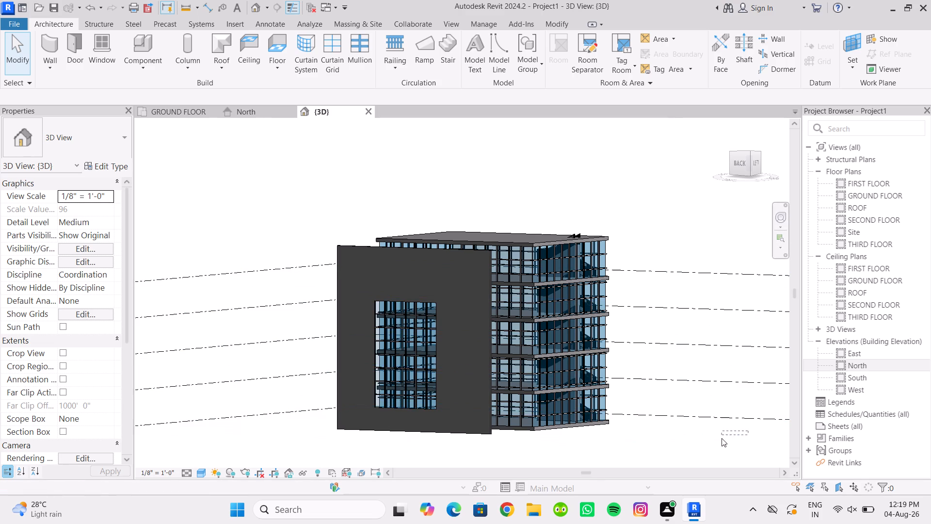
drag(722, 438, 722, 441)
Examine the building, its freestanding curtain-walled wall and the full extent of the level lines from the back in 3D.
scroll(721, 440, down, 2)
middle_drag(721, 440, 682, 416)
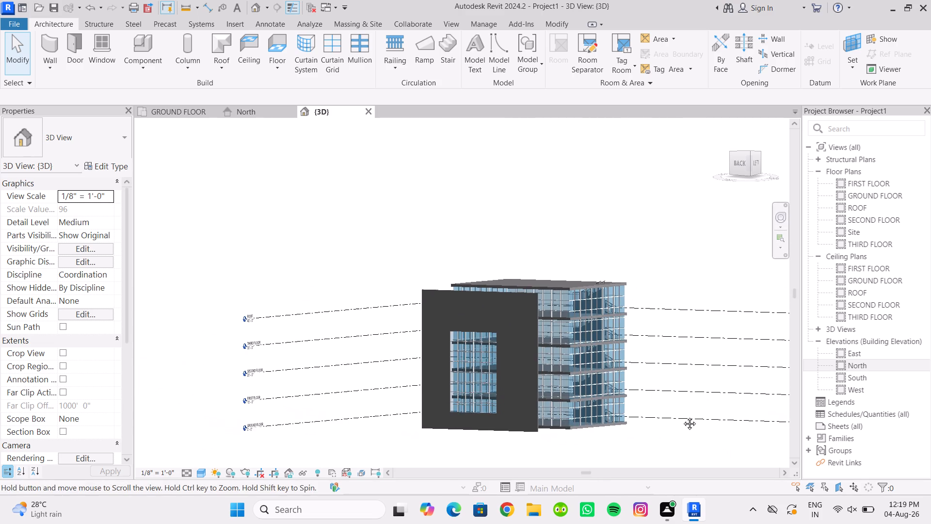
middle_drag(682, 416, 672, 410)
scroll(671, 410, down, 1)
middle_drag(671, 410, 567, 401)
scroll(570, 409, down, 1)
scroll(570, 409, up, 1)
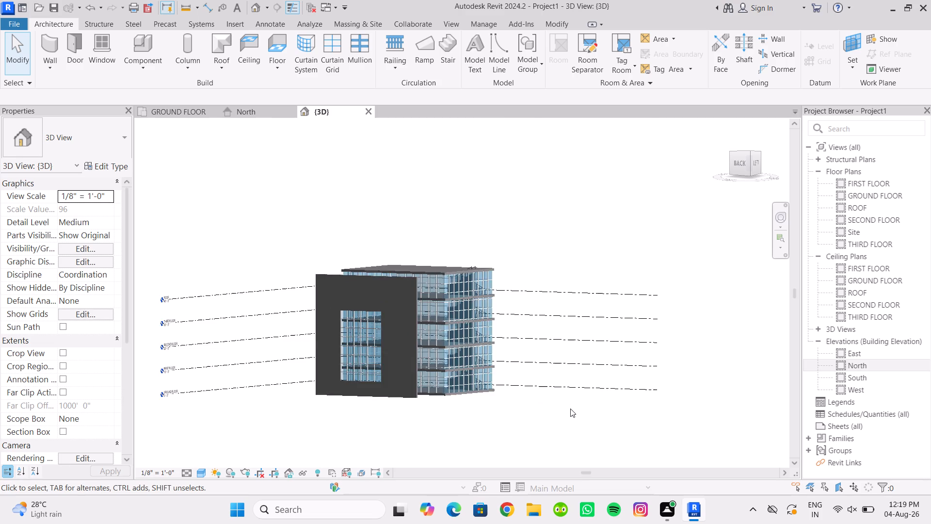
middle_drag(570, 409, 604, 419)
scroll(598, 421, up, 2)
middle_drag(598, 421, 613, 420)
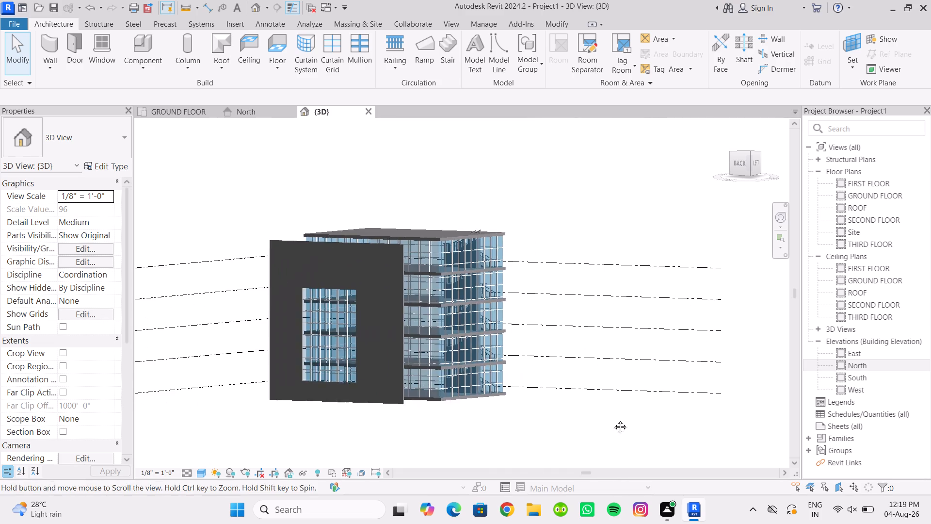
middle_drag(613, 420, 669, 416)
scroll(645, 419, up, 1)
middle_drag(642, 419, 674, 434)
scroll(647, 430, up, 1)
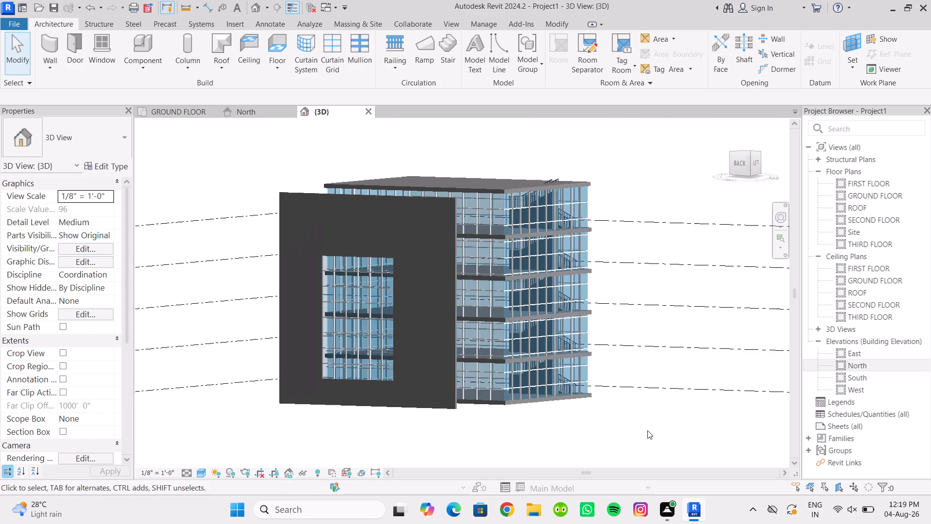
middle_drag(647, 430, 725, 447)
scroll(647, 430, up, 1)
scroll(683, 441, down, 1)
middle_drag(683, 441, 701, 454)
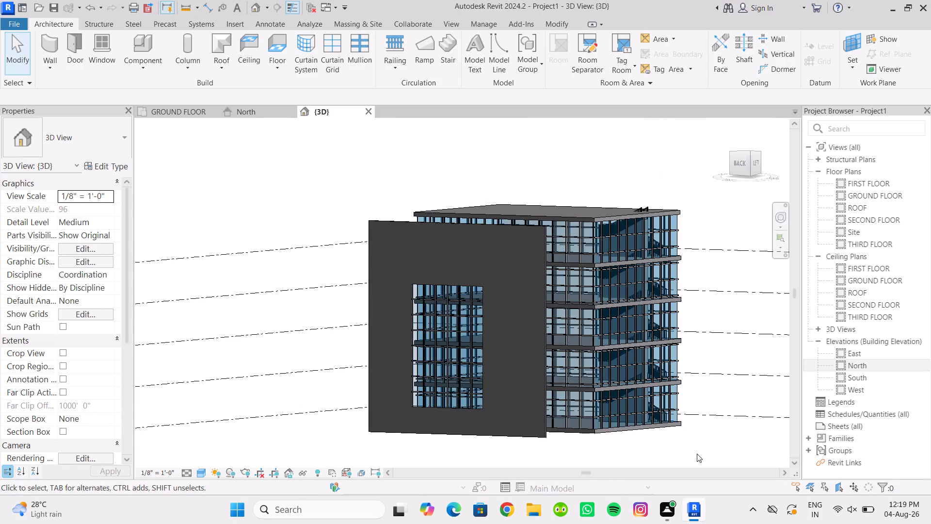
scroll(697, 454, up, 1)
middle_drag(695, 453, 654, 441)
middle_drag(654, 429, 650, 450)
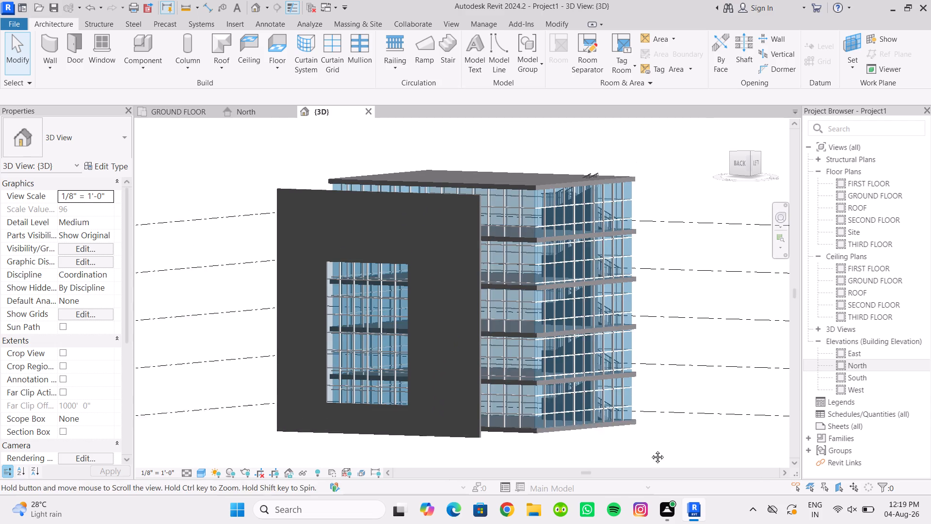
middle_drag(650, 450, 649, 455)
middle_drag(656, 451, 646, 451)
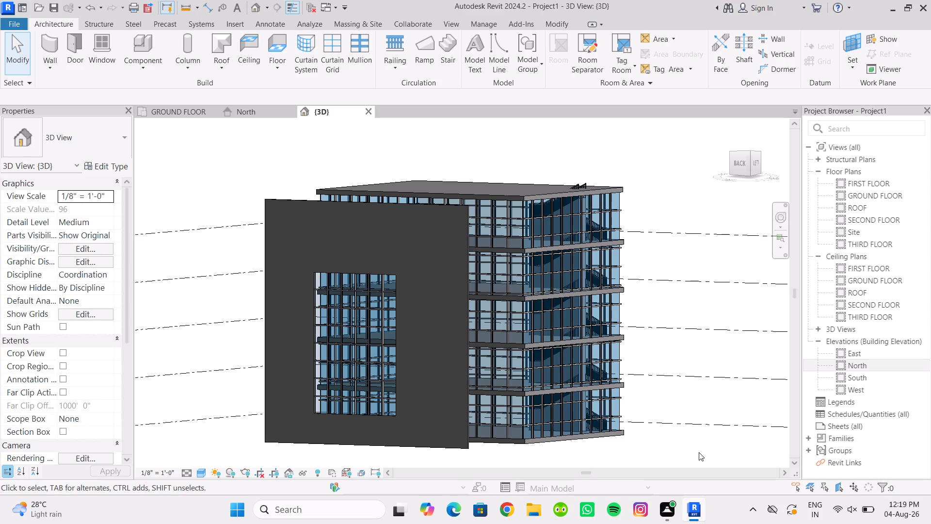
Preview crossing selections over the stacked level lines from GROUND FLOOR up to ROOF beside the building, leaving nothing selected.
drag(699, 452, 719, 378)
drag(719, 378, 722, 335)
drag(737, 452, 698, 247)
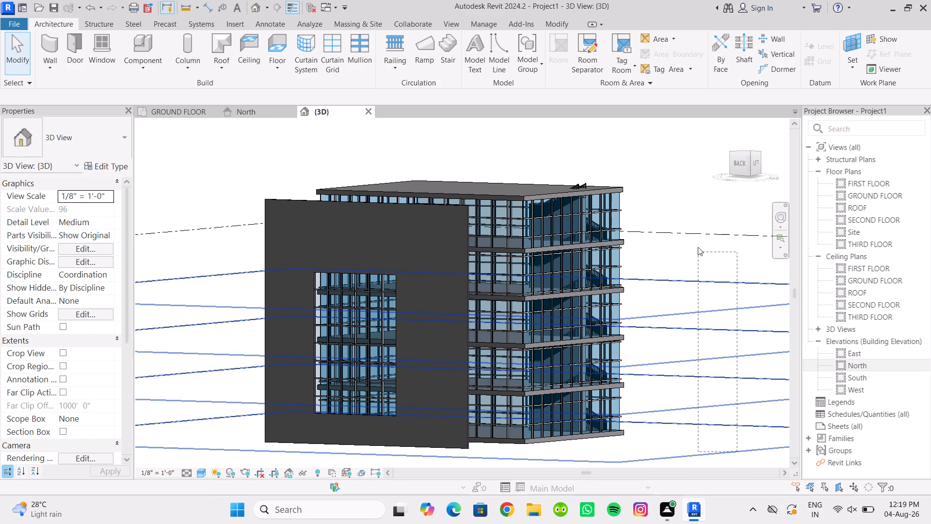
drag(698, 247, 705, 447)
drag(705, 447, 693, 294)
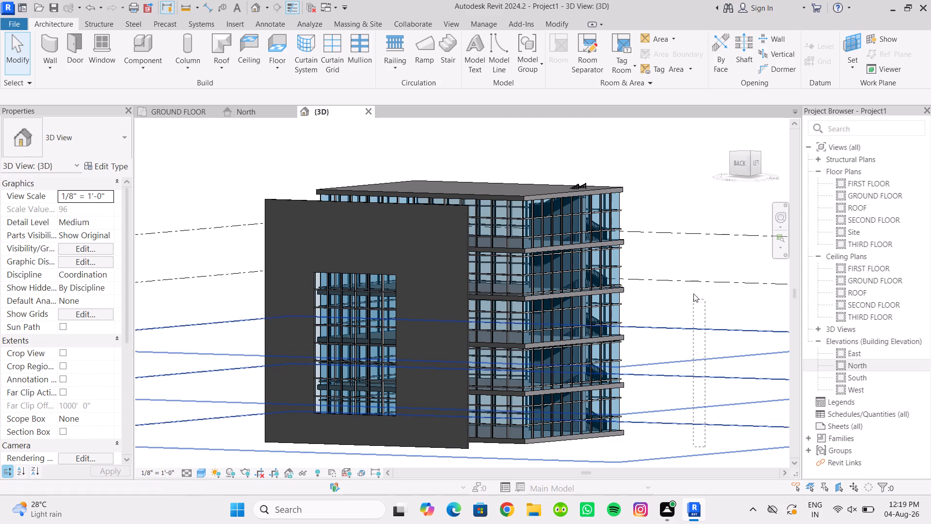
drag(693, 294, 717, 434)
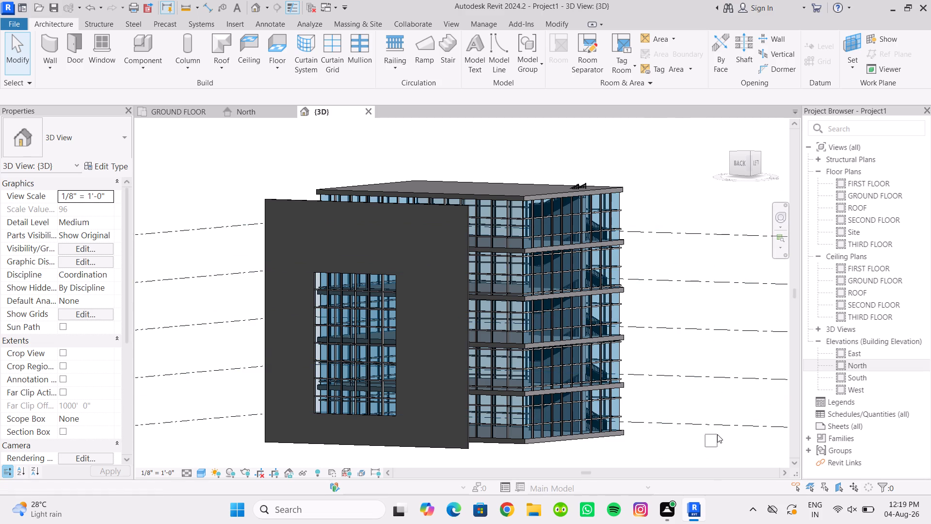
drag(717, 434, 716, 435)
drag(707, 457, 706, 418)
drag(706, 418, 696, 216)
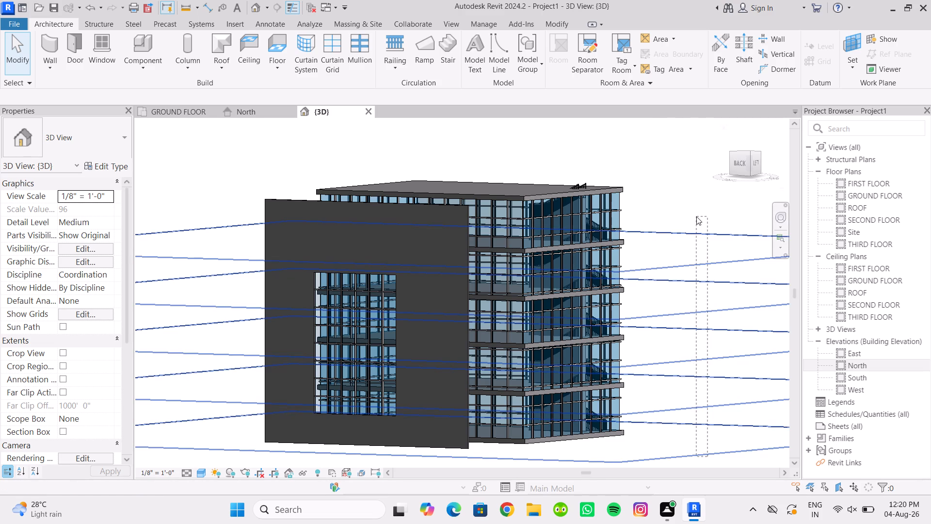
drag(696, 216, 706, 446)
drag(706, 446, 708, 453)
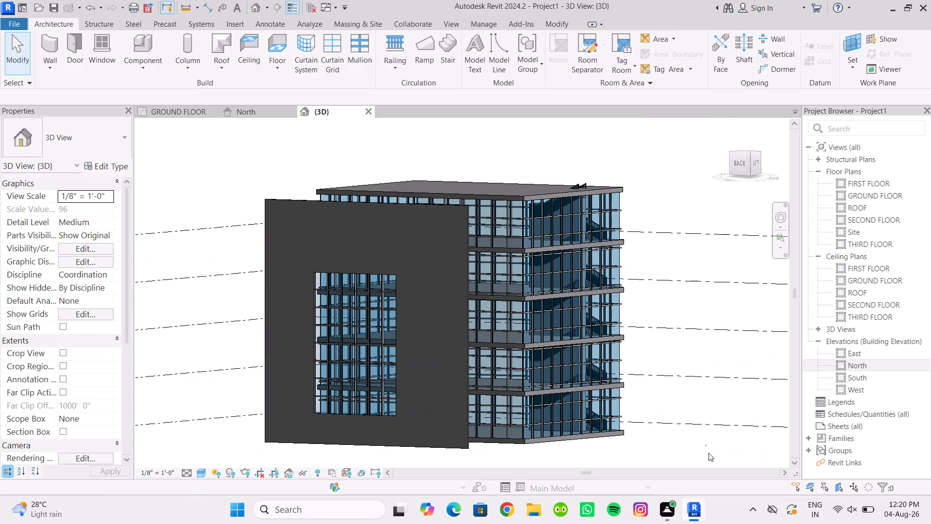
drag(708, 453, 696, 229)
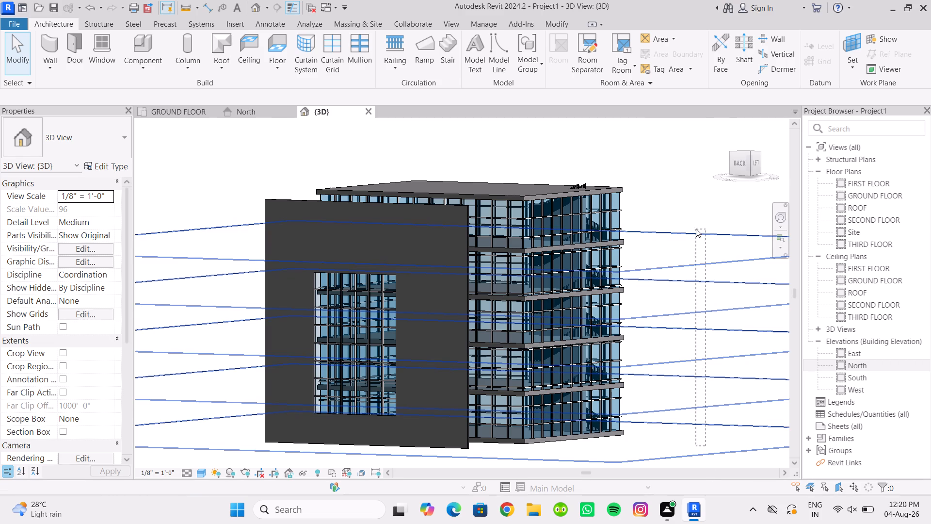
drag(696, 229, 704, 442)
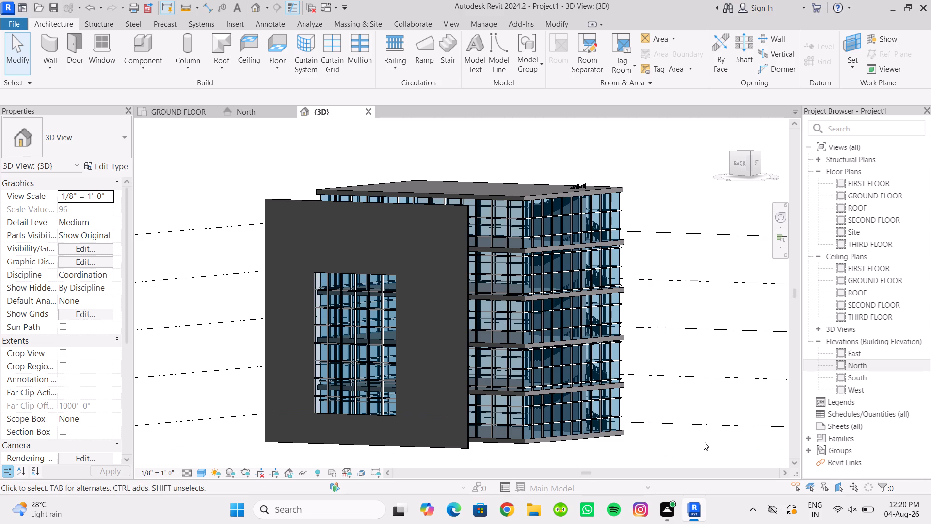
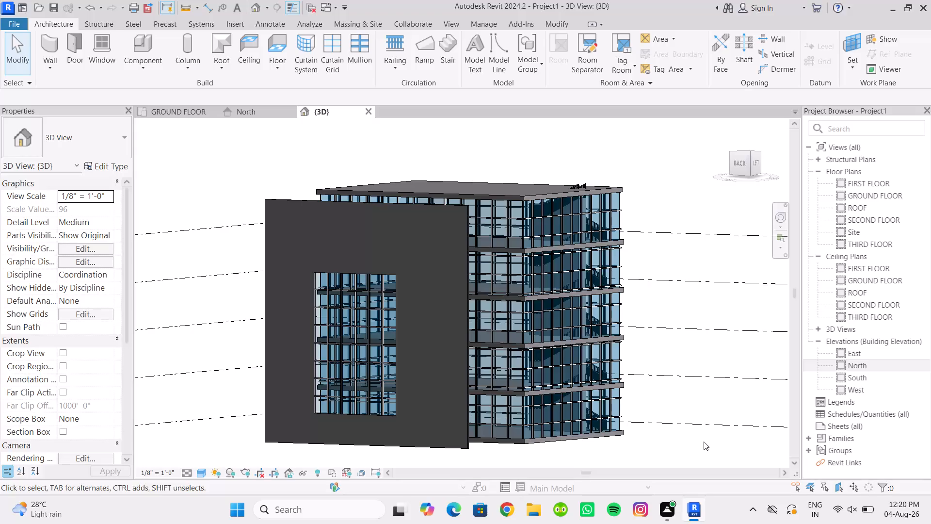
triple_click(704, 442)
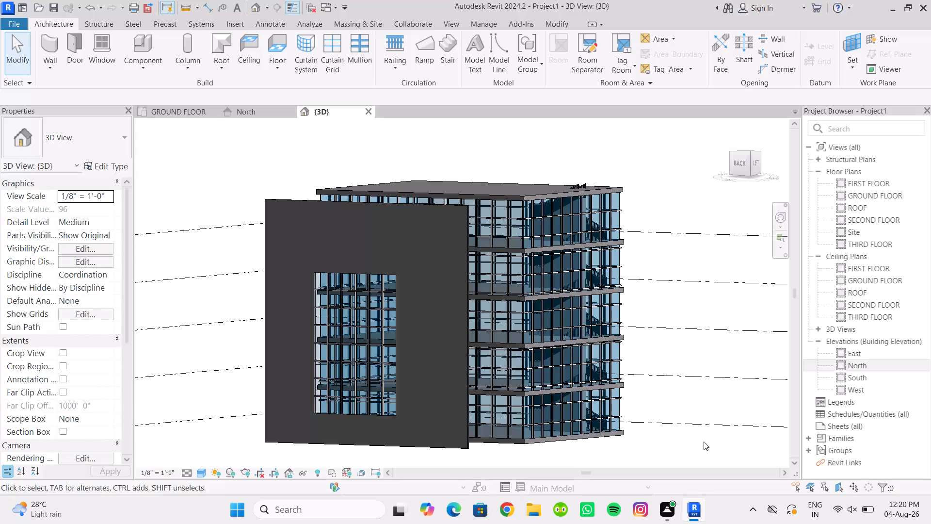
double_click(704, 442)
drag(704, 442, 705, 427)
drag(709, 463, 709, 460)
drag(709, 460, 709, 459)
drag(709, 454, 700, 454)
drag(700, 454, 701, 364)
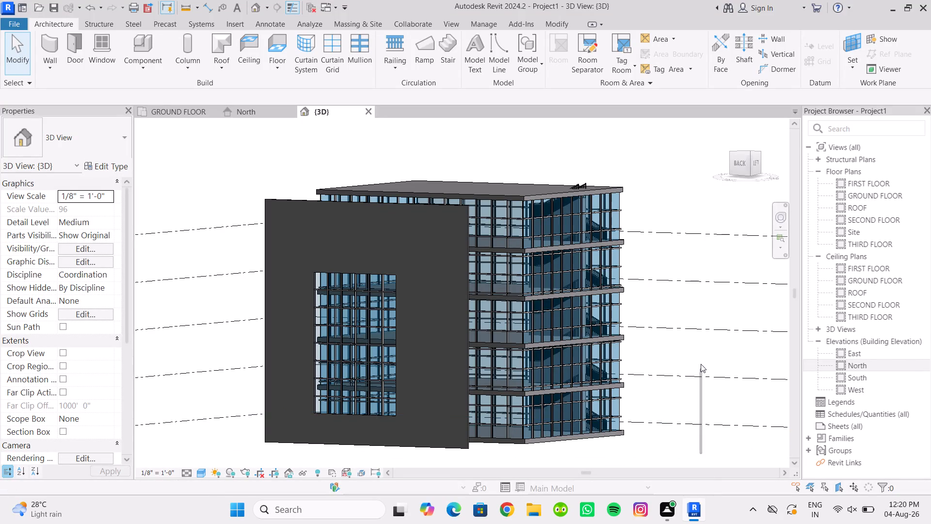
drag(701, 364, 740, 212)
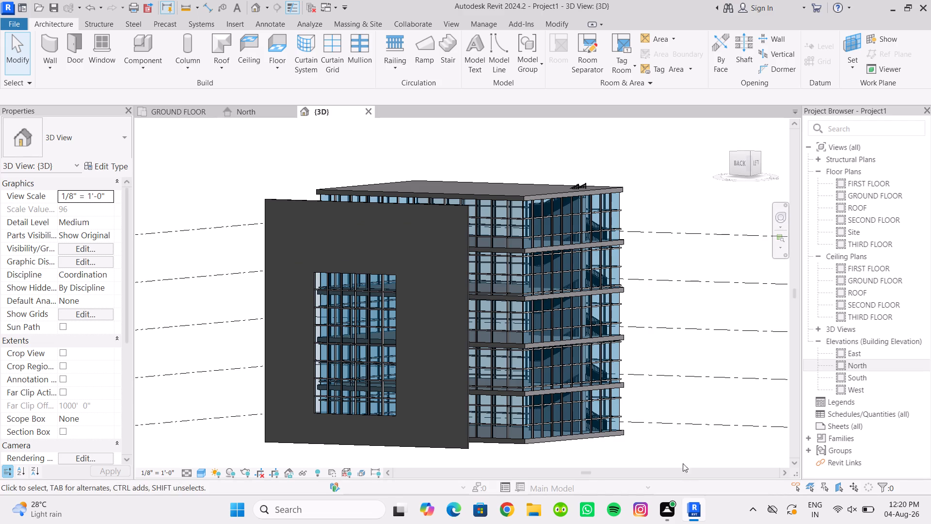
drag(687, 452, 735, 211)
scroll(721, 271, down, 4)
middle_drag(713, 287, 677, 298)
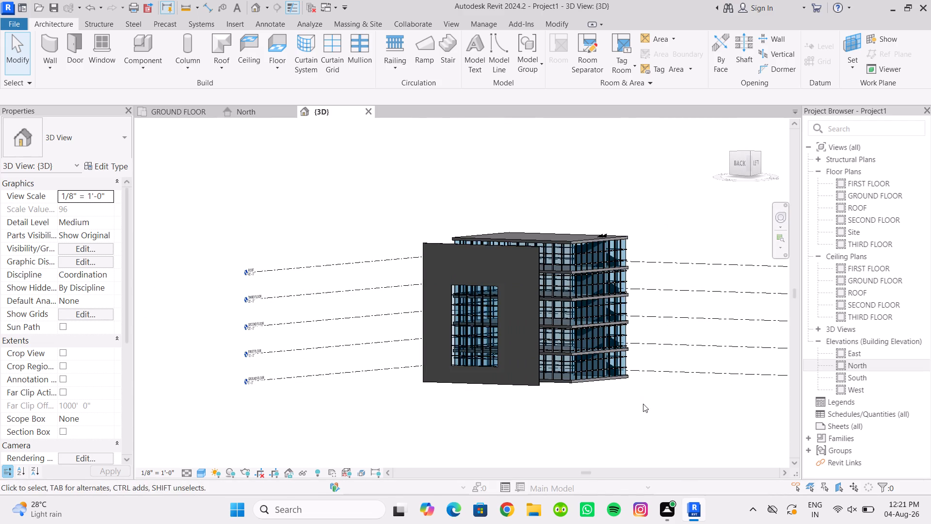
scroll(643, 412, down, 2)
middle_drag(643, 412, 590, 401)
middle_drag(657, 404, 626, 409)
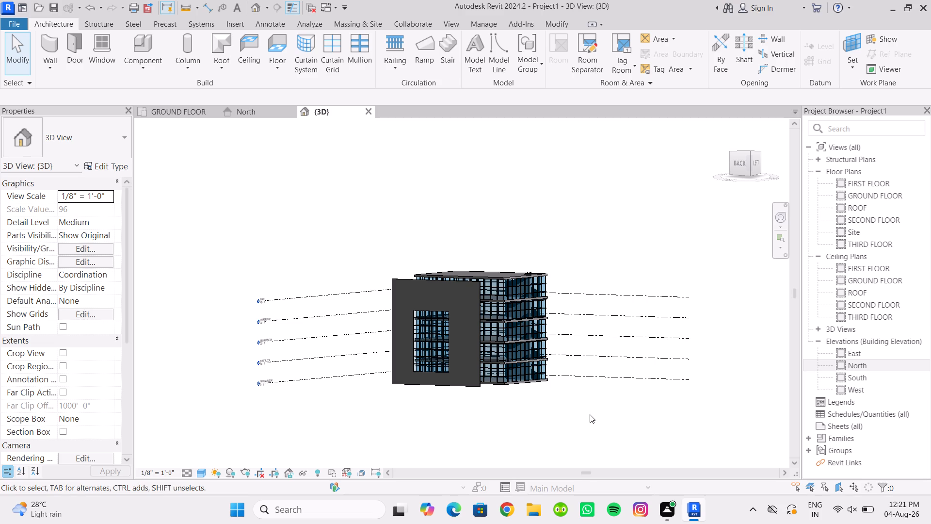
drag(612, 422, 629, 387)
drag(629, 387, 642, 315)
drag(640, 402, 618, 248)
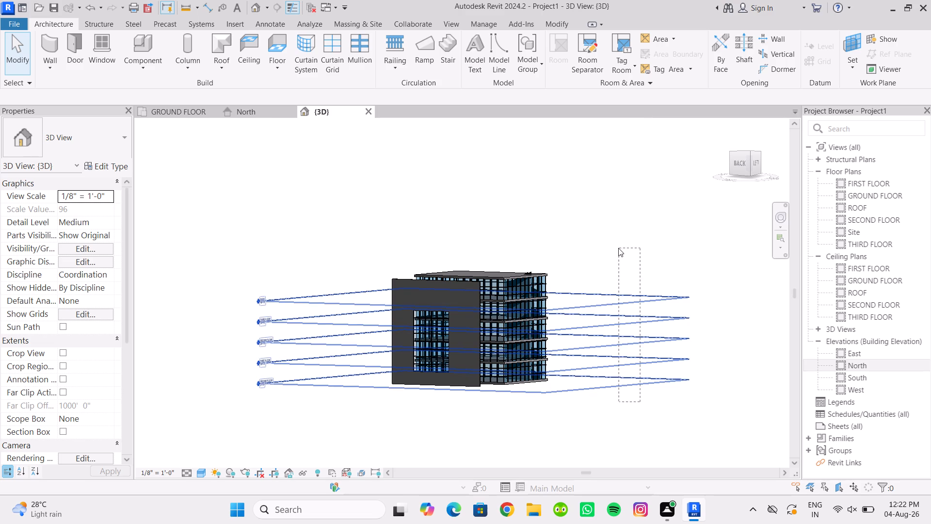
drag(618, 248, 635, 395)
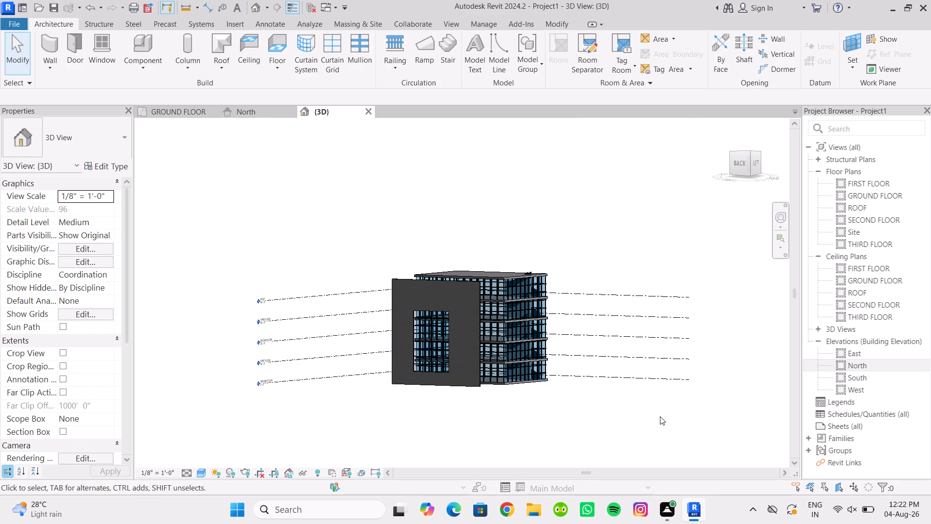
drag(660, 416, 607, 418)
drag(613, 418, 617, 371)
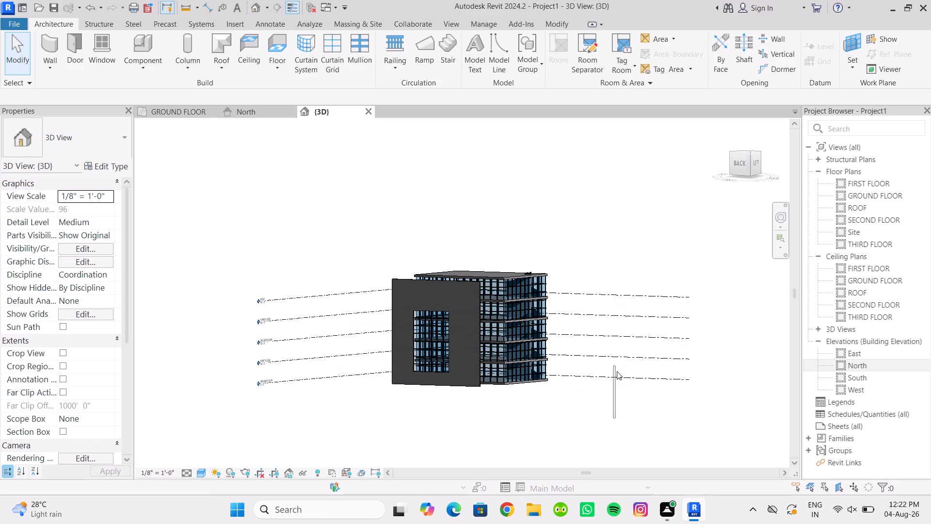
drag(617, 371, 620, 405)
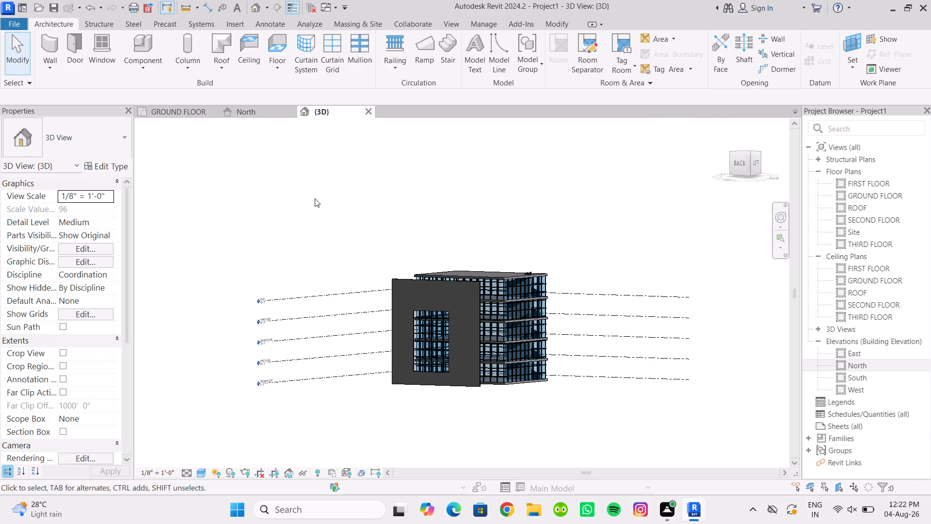
In the North elevation, add a level offset 11' 0" above the ROOF level by picking the ROOF line.
click(247, 113)
scroll(398, 291, down, 2)
middle_drag(398, 291, 401, 296)
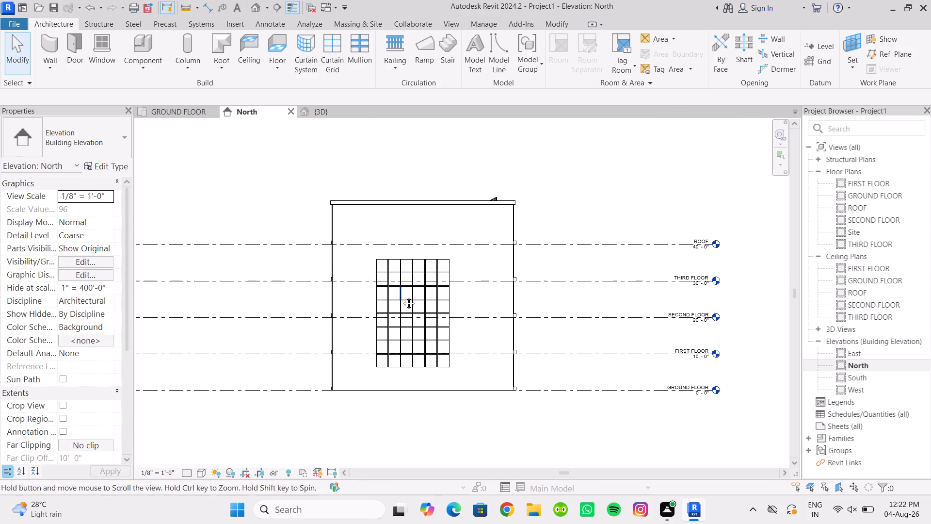
middle_drag(401, 296, 401, 296)
middle_drag(652, 247, 626, 294)
scroll(650, 278, up, 1)
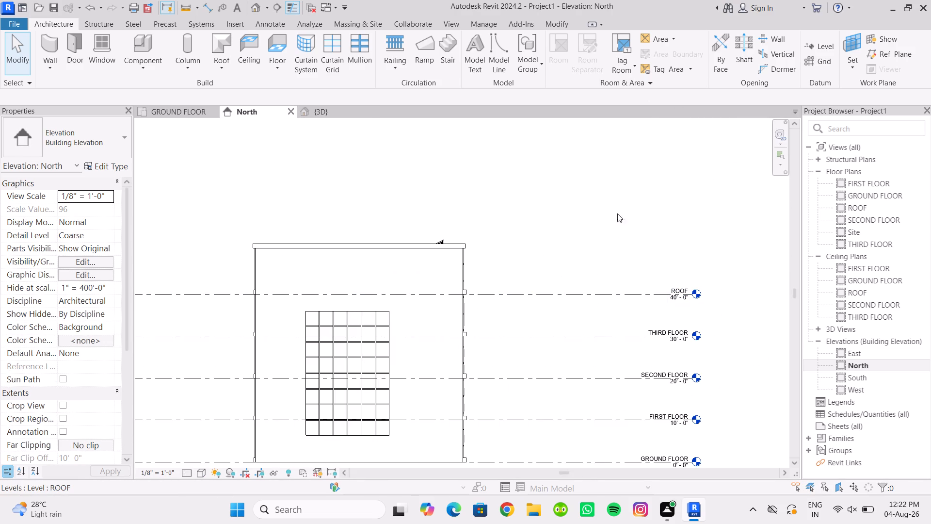
click(812, 49)
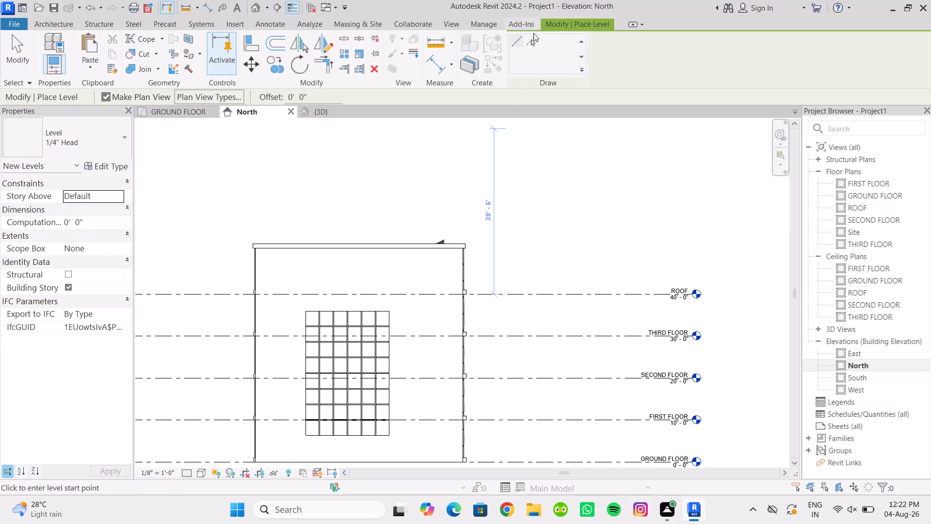
click(531, 39)
drag(324, 100, 302, 95)
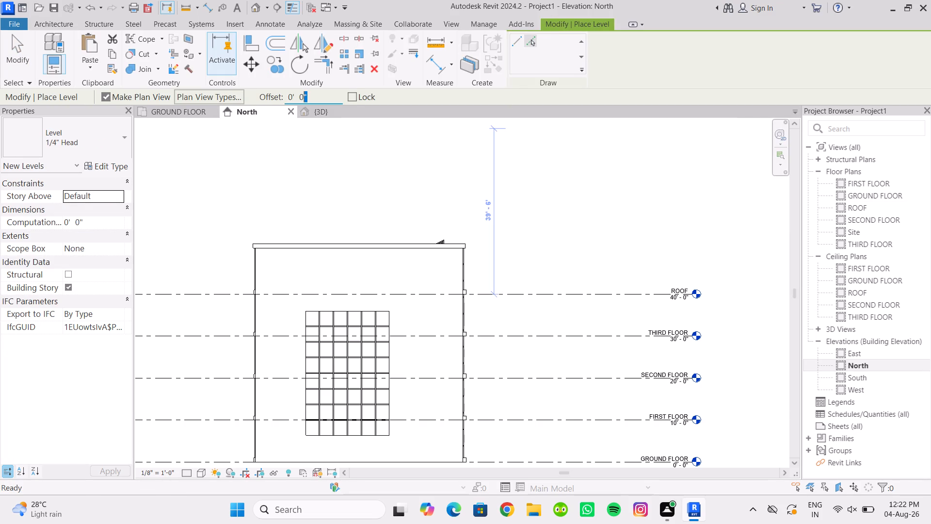
drag(302, 95, 271, 98)
text(10'6")
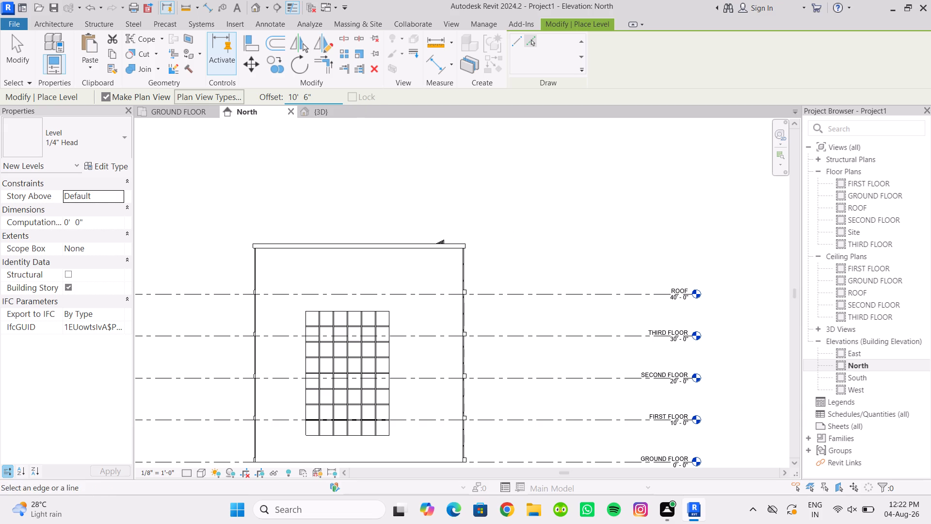
drag(327, 96, 254, 106)
text(11')
click(497, 293)
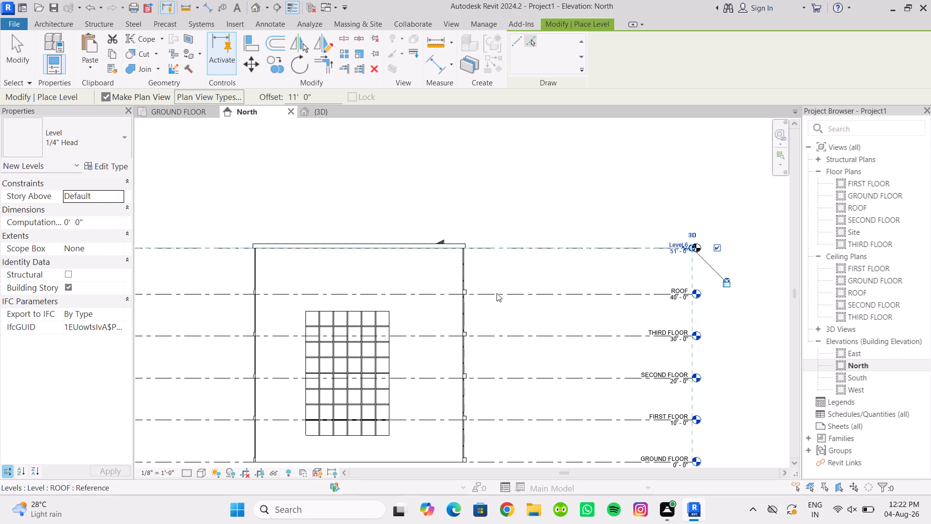
scroll(465, 230, up, 14)
scroll(385, 208, down, 2)
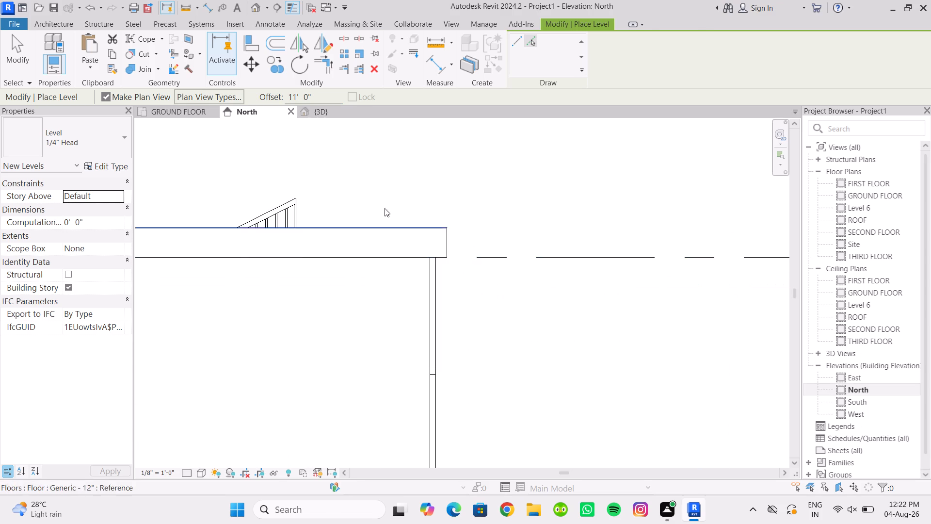
scroll(385, 208, down, 2)
middle_drag(382, 211, 404, 260)
scroll(344, 175, down, 9)
middle_drag(346, 196, 384, 245)
scroll(390, 246, down, 3)
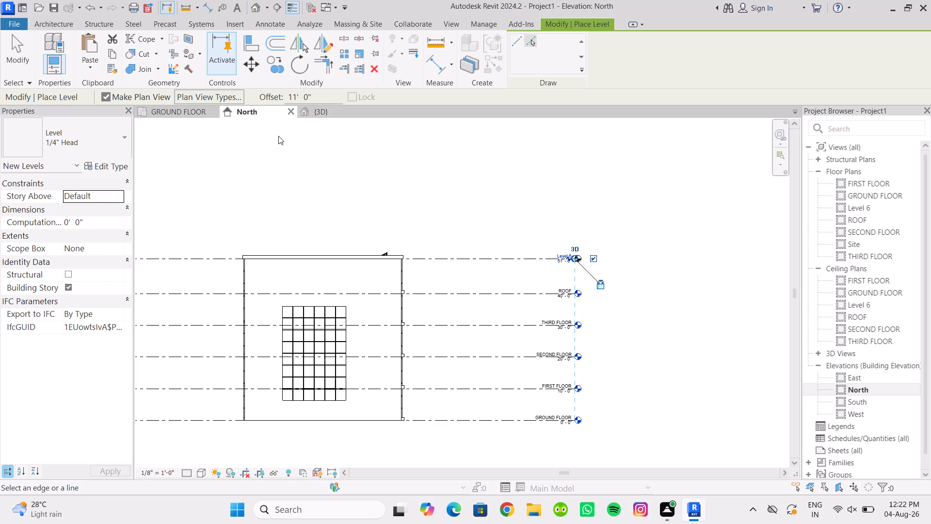
scroll(331, 241, down, 3)
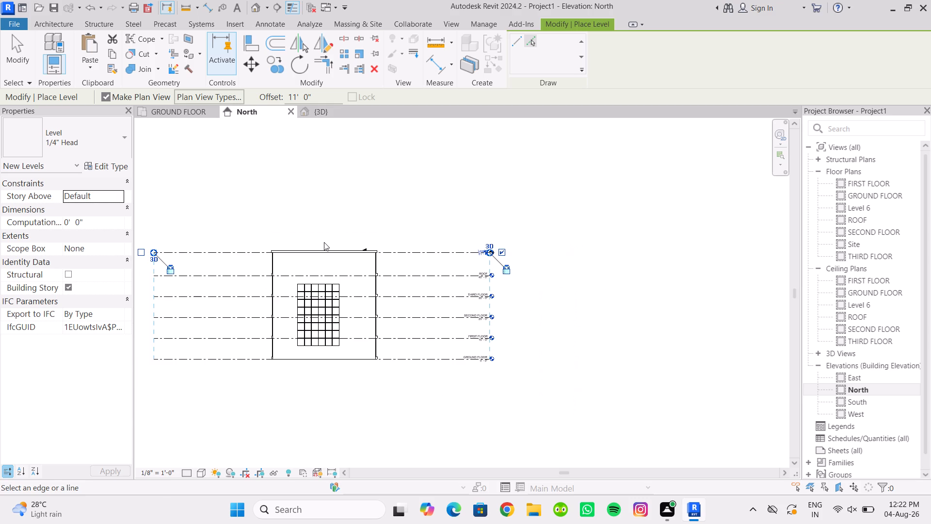
middle_drag(326, 262, 328, 274)
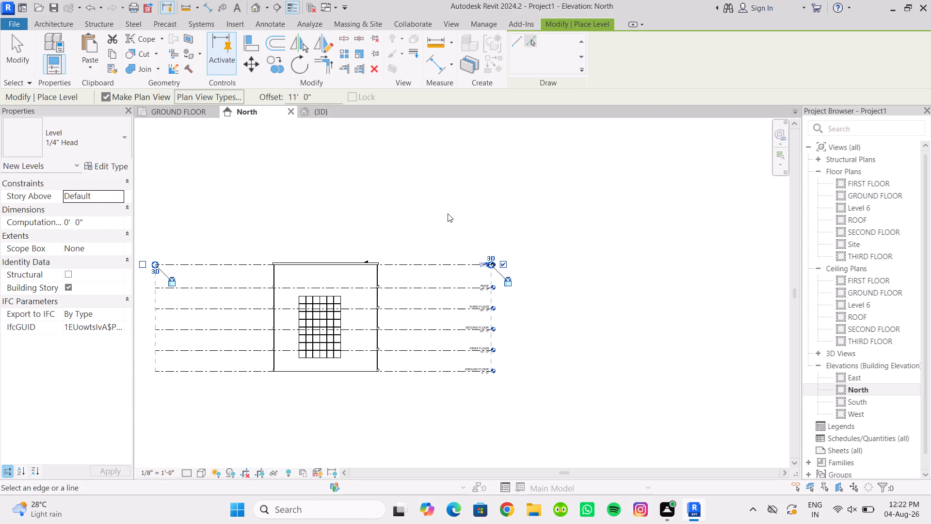
key(Escape)
key(Escape)
key(Escape)
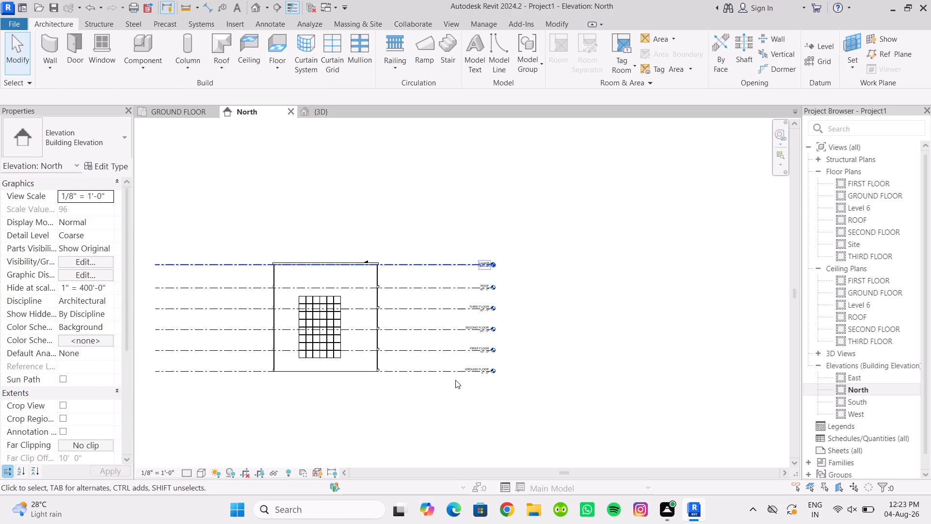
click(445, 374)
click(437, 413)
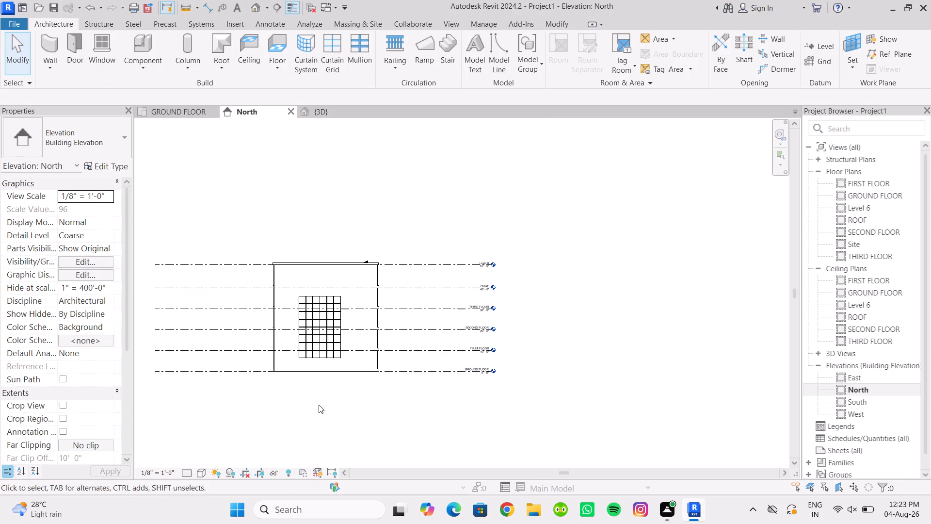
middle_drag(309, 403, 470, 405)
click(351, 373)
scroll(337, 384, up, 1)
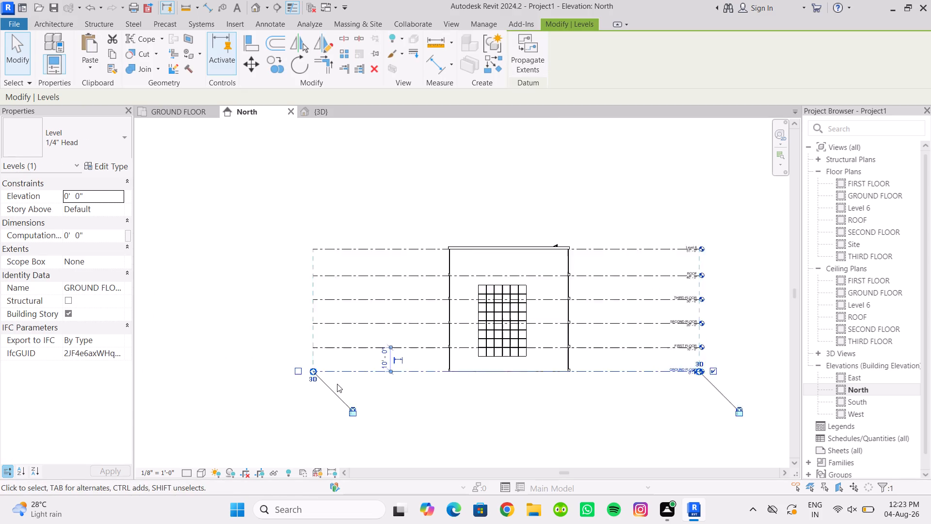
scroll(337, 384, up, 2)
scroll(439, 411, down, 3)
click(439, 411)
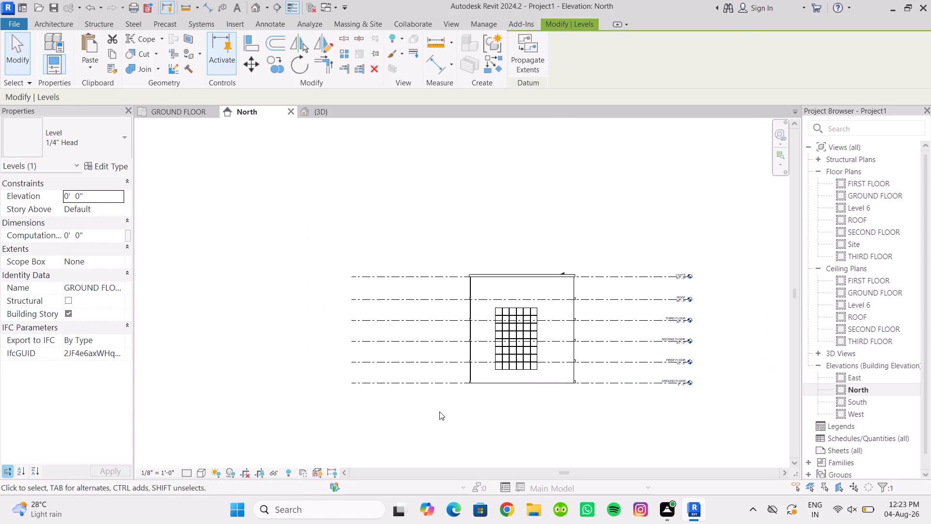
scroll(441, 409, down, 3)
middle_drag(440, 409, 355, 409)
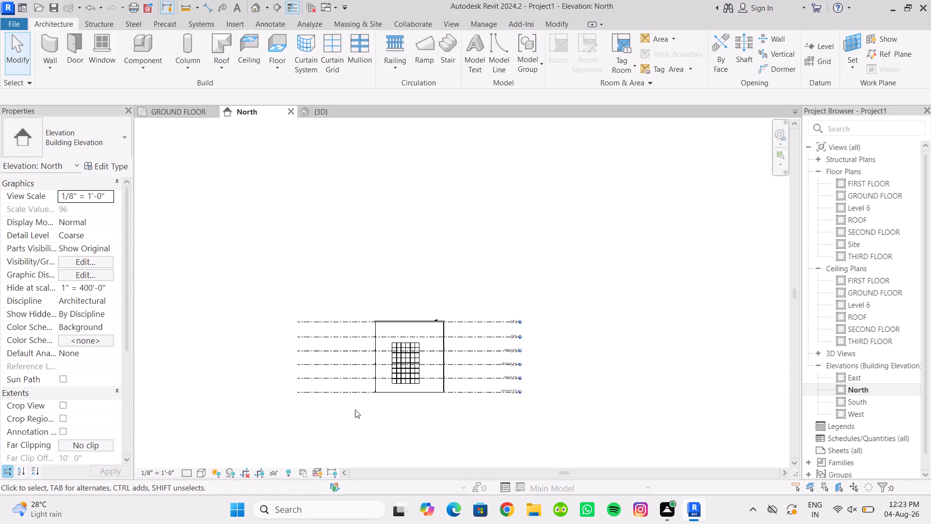
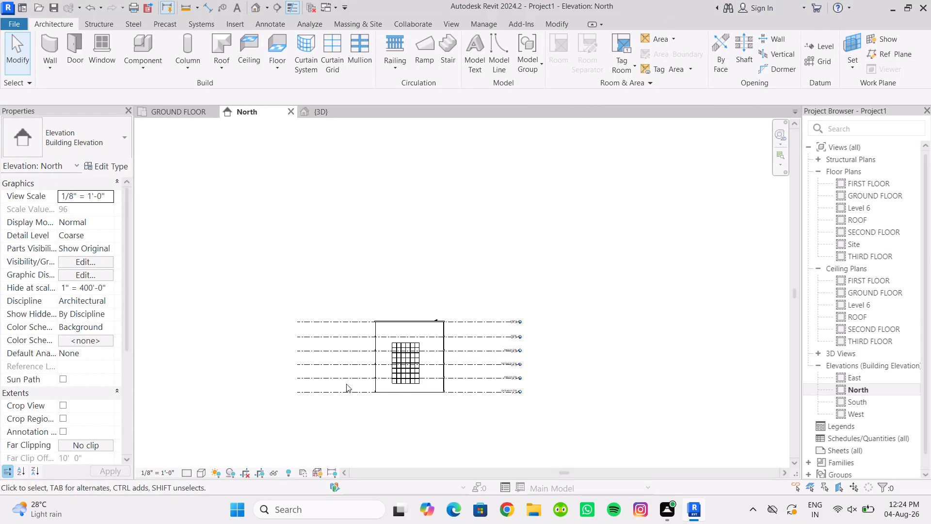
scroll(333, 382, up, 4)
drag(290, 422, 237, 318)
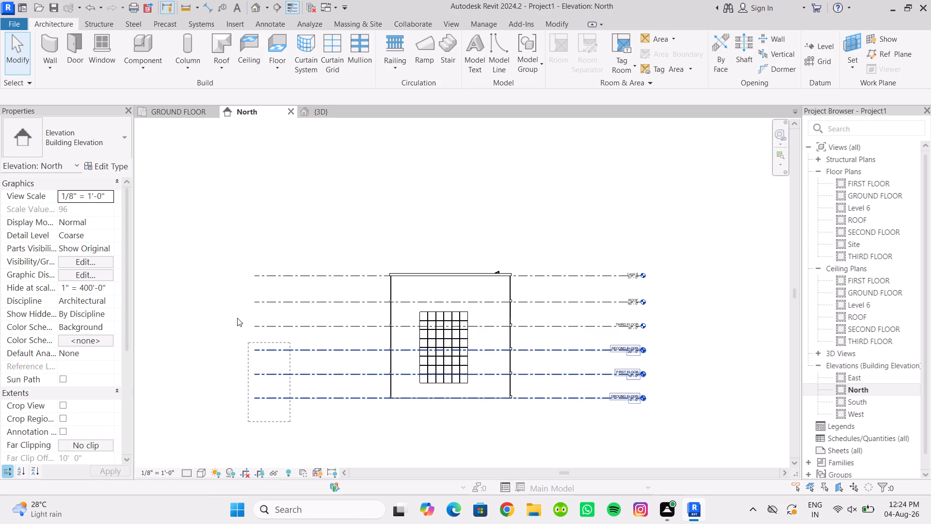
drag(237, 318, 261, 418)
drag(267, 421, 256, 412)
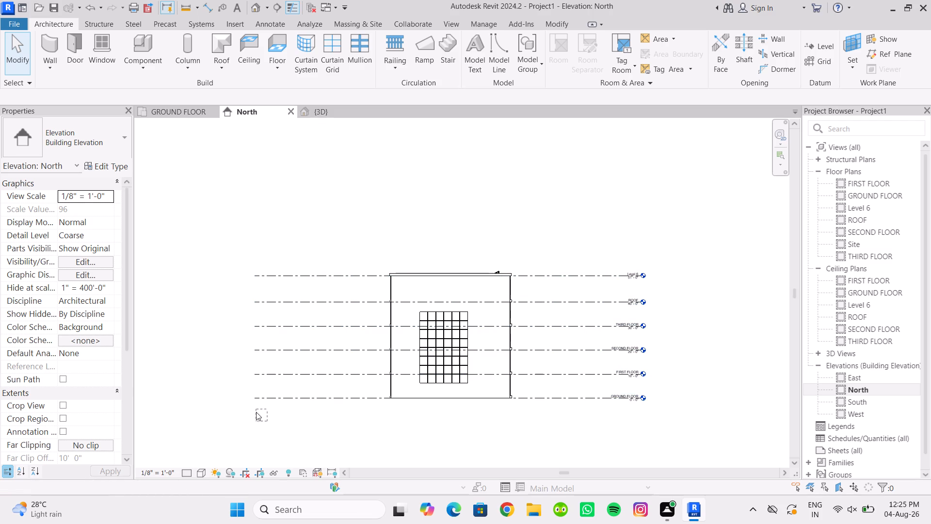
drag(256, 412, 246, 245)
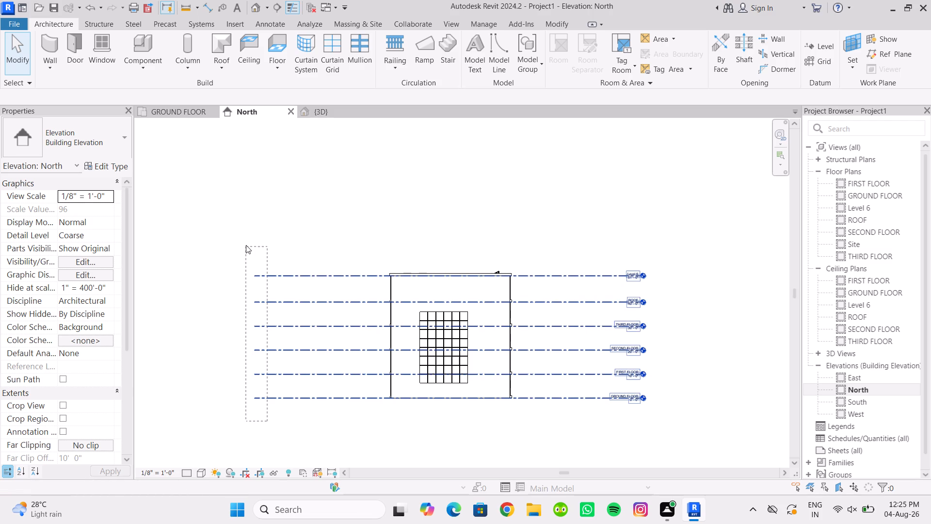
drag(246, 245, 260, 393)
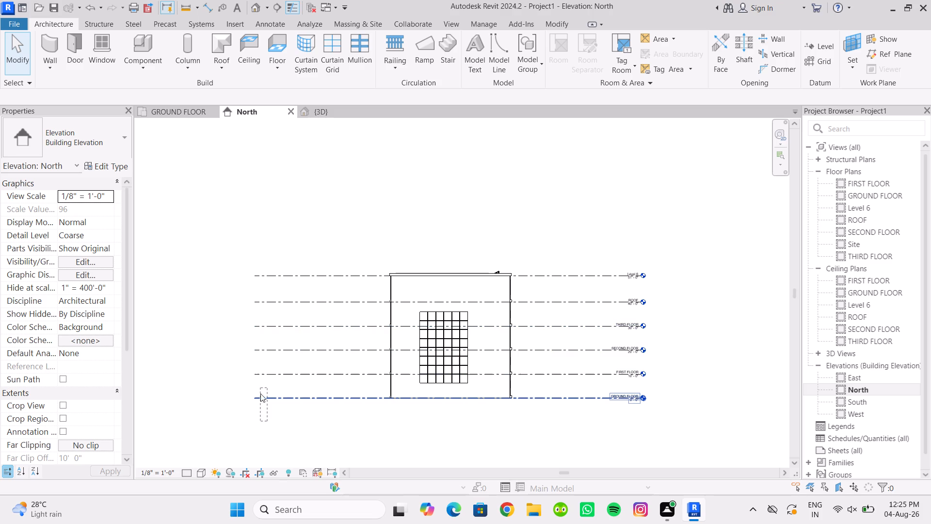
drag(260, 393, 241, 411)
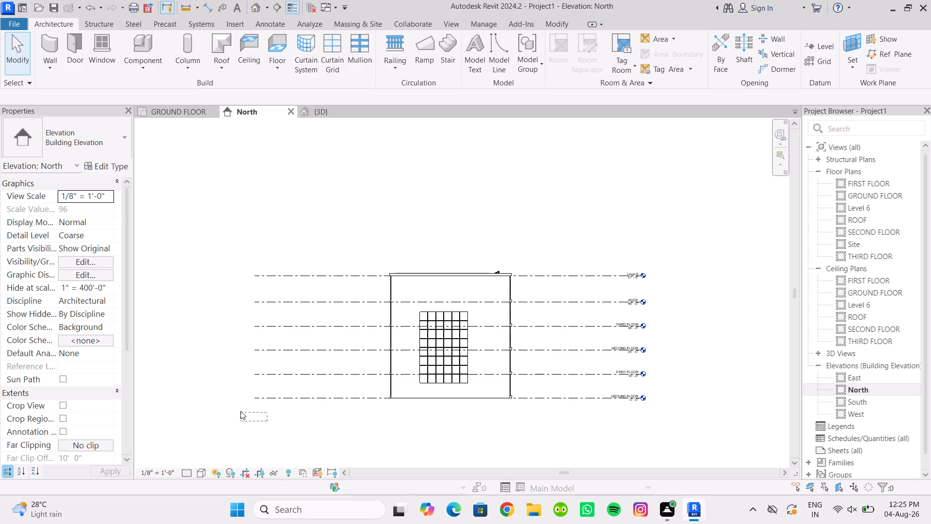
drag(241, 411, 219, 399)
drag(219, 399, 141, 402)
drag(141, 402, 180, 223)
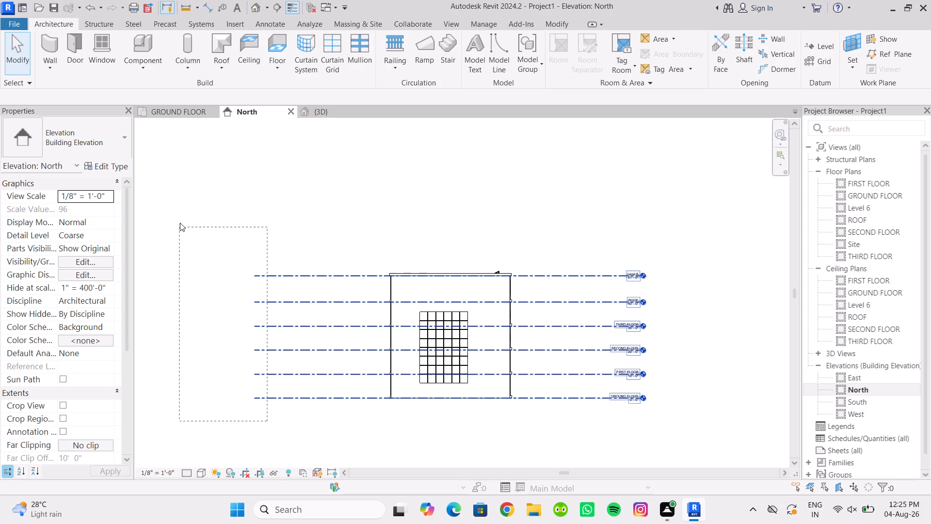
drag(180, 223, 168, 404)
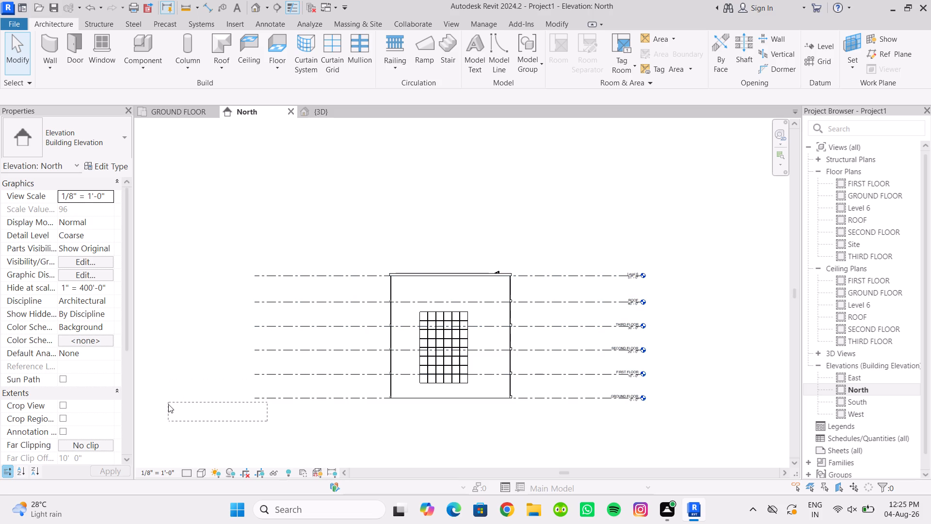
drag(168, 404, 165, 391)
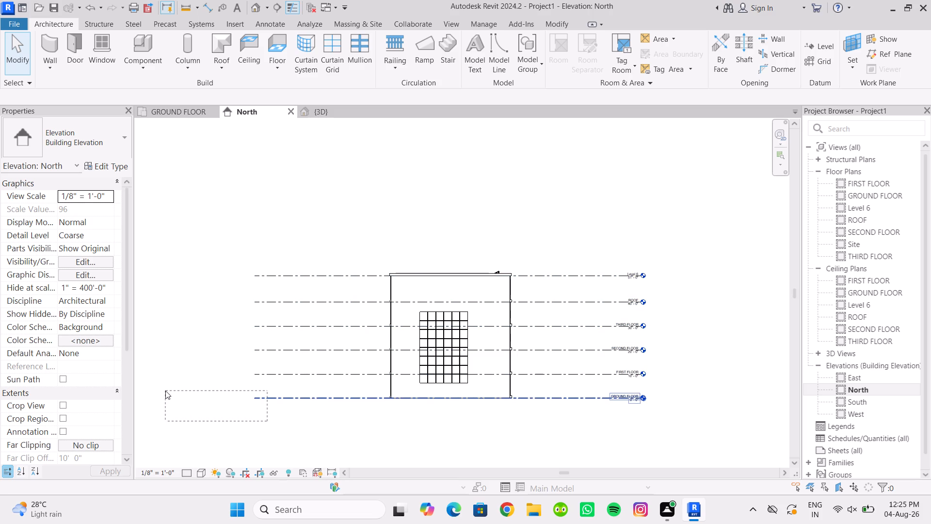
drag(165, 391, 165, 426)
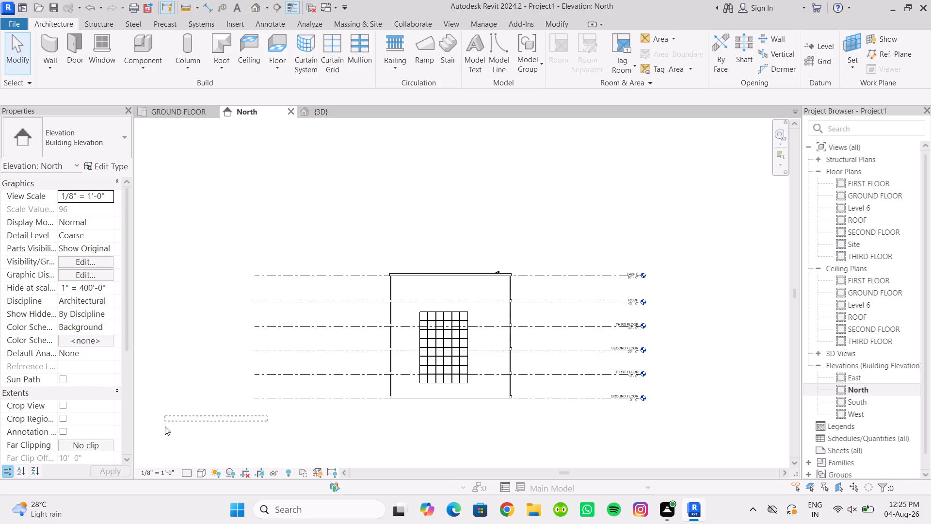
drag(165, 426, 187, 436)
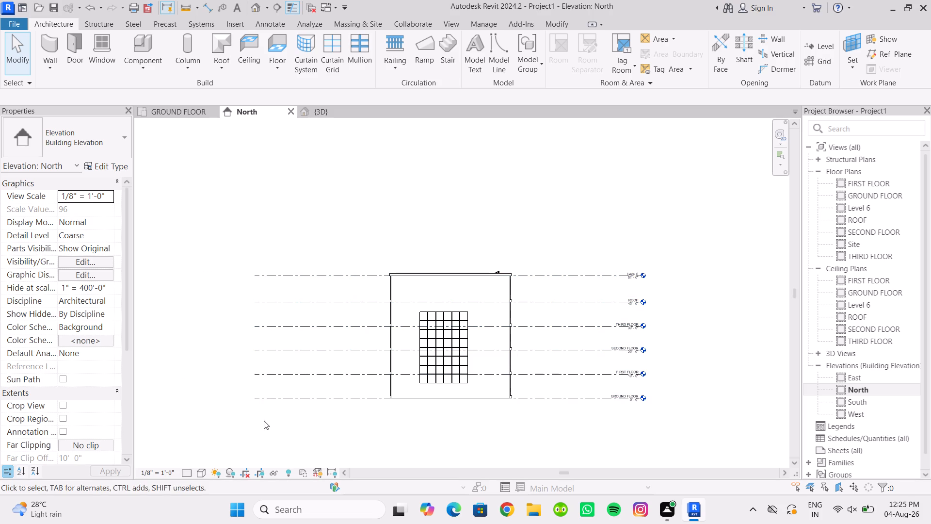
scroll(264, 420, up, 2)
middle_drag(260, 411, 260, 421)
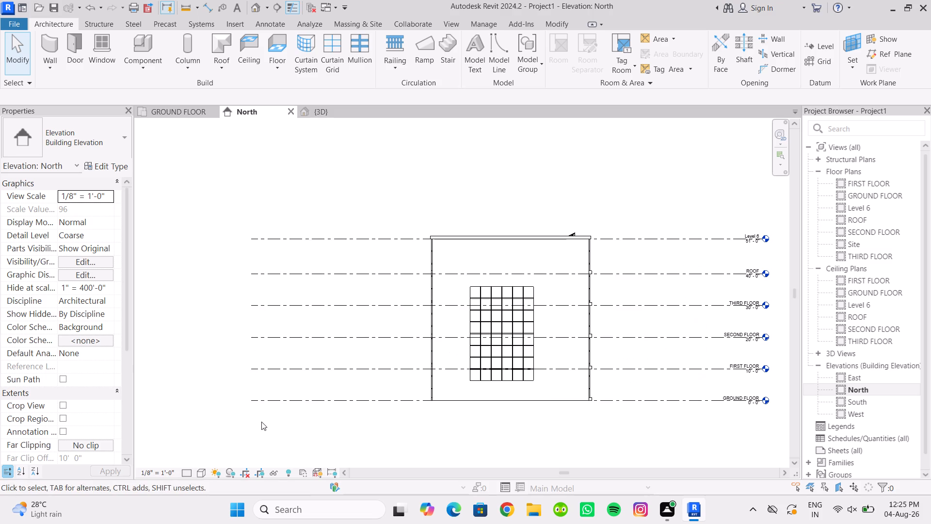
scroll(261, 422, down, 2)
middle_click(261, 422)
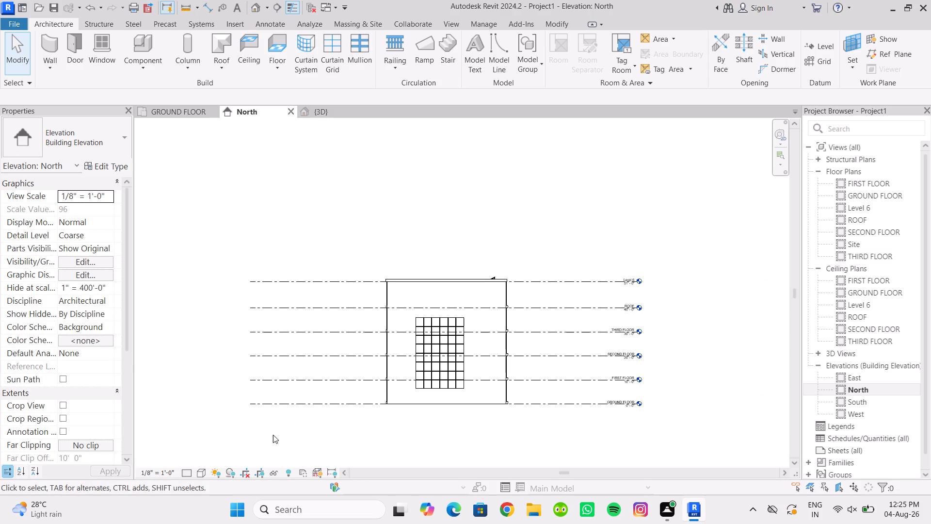
Set the North elevation's visual style to Wireframe, dismissing the save reminder, and its detail level to Fine.
click(201, 471)
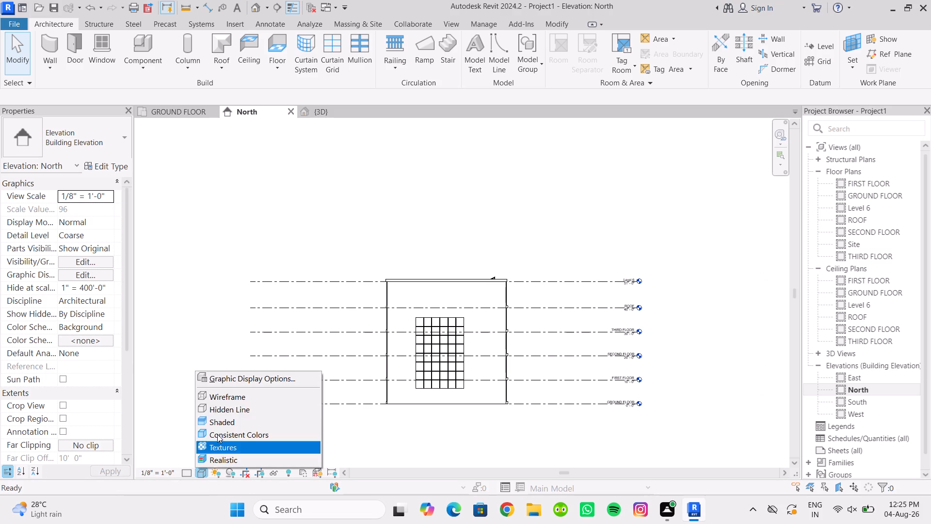
click(221, 400)
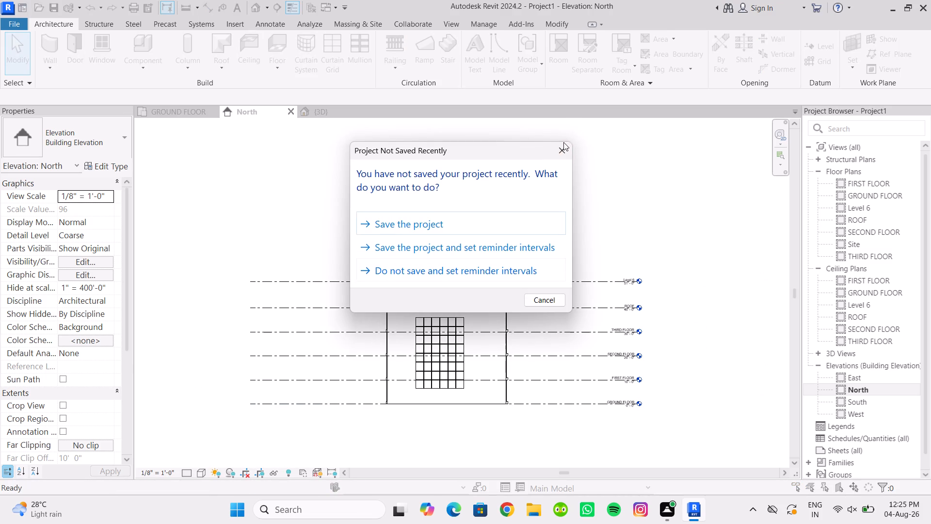
click(562, 144)
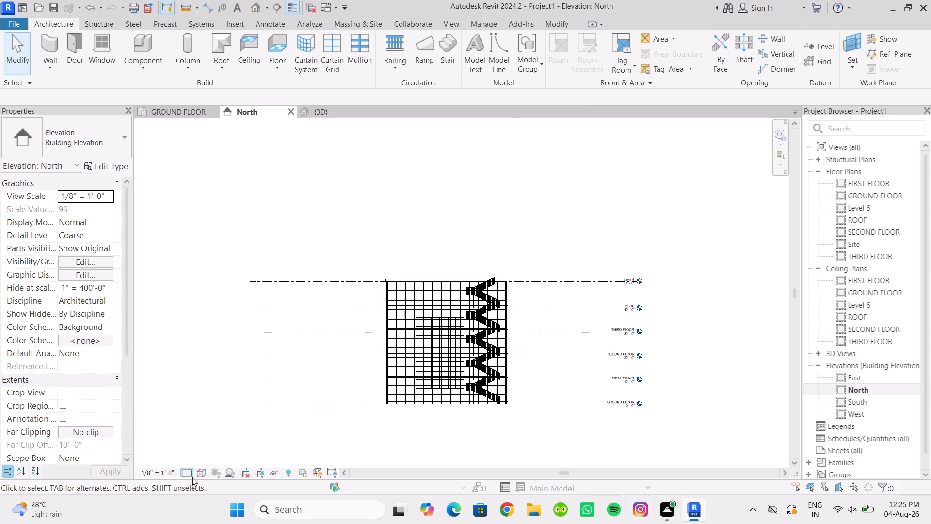
click(187, 477)
click(214, 455)
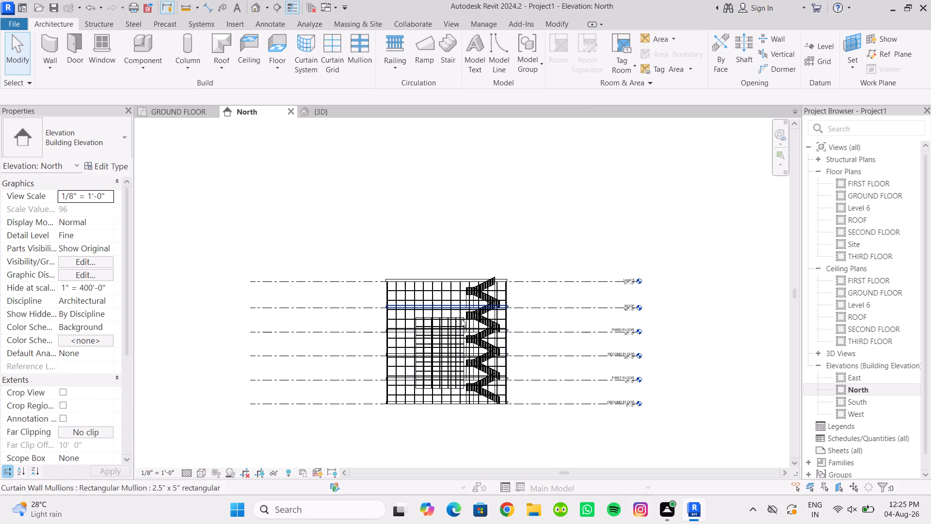
Switch to the 3D view and examine the whole glazed building with its front wall and level lines.
click(323, 111)
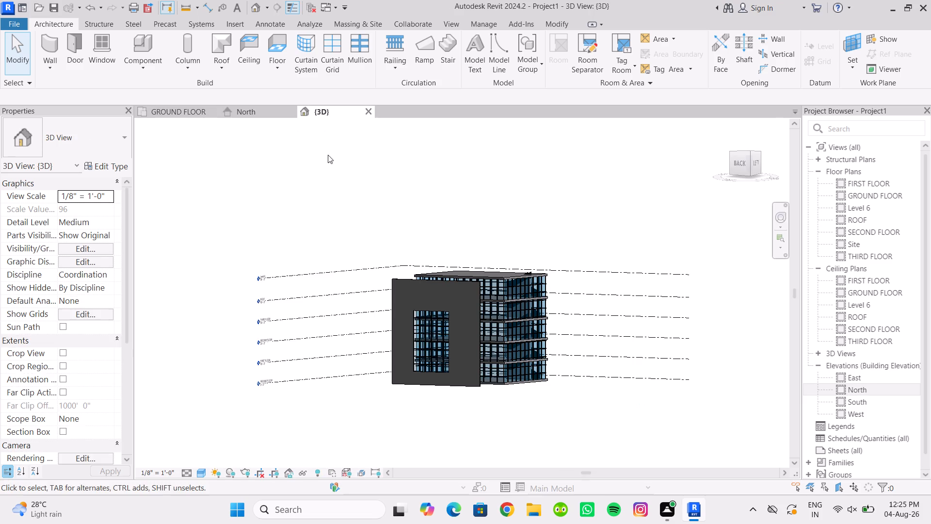
scroll(469, 243, down, 2)
scroll(465, 285, up, 3)
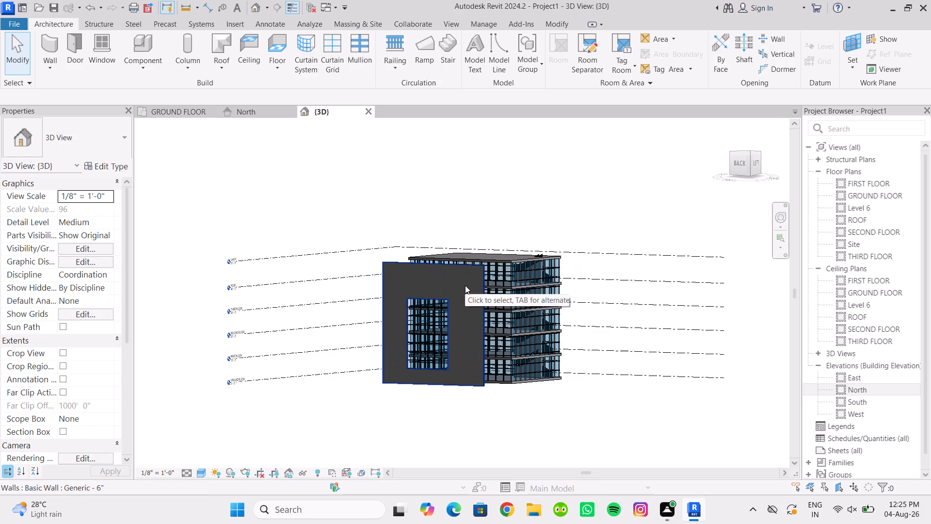
click(506, 450)
scroll(479, 400, down, 2)
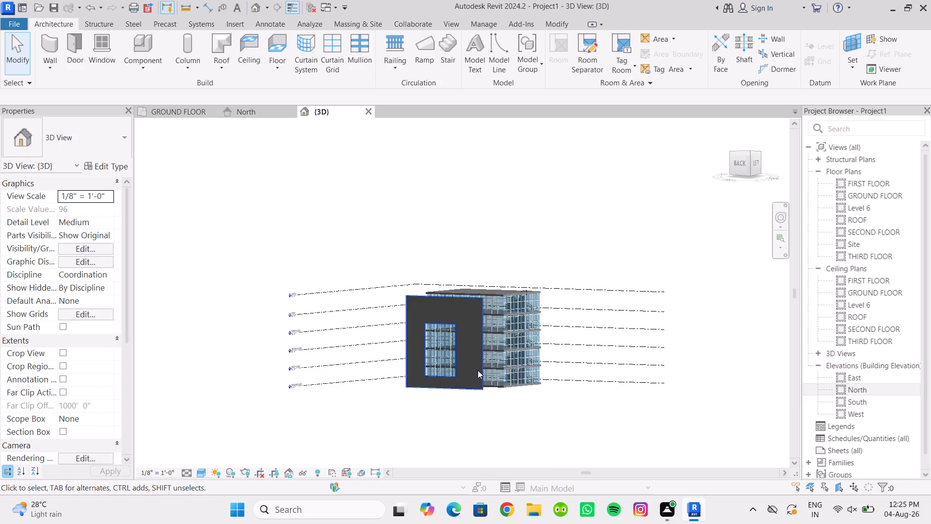
click(480, 415)
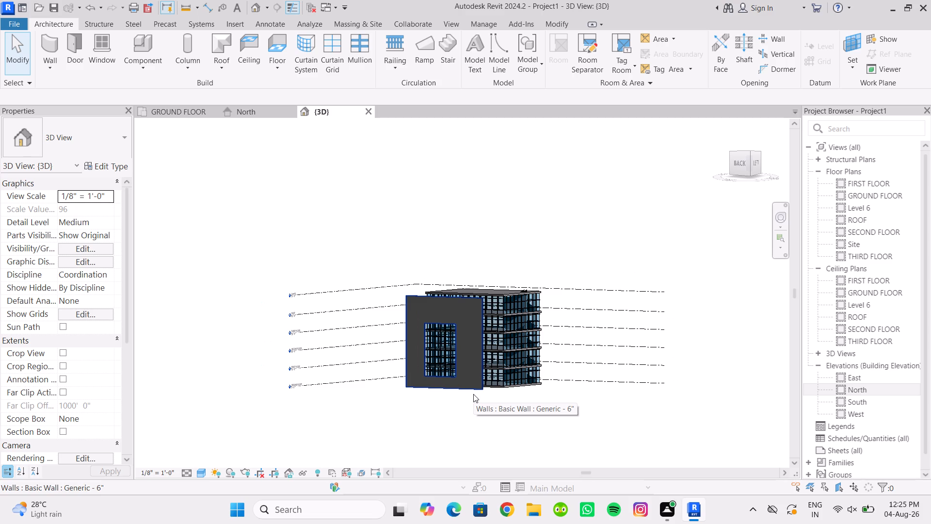
click(524, 419)
scroll(524, 431, down, 2)
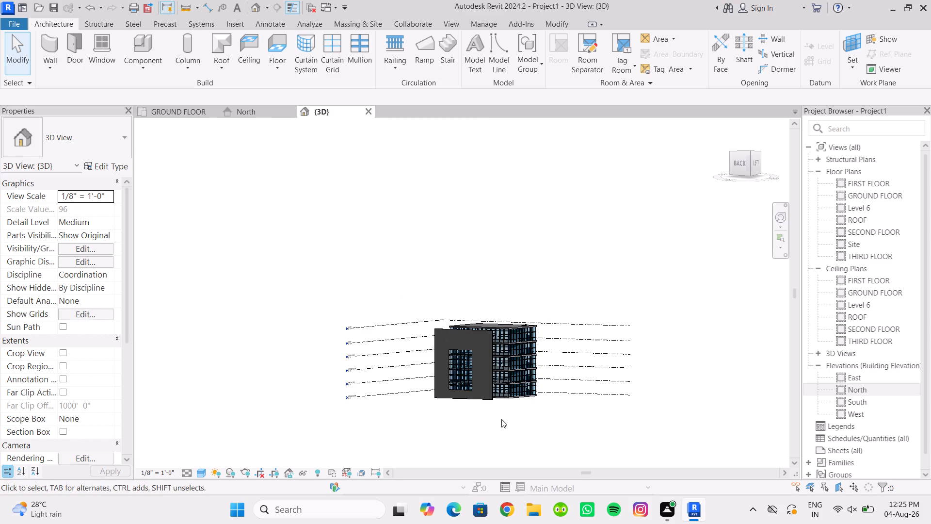
scroll(501, 419, up, 2)
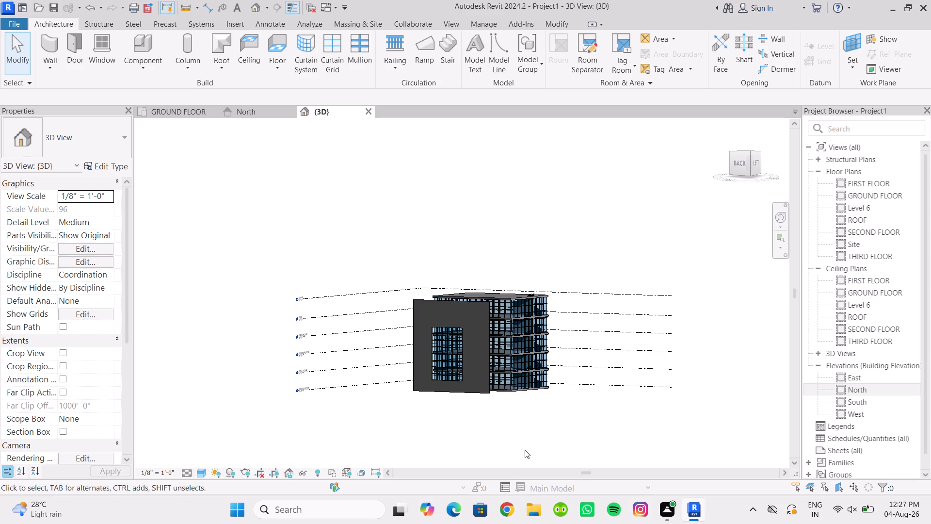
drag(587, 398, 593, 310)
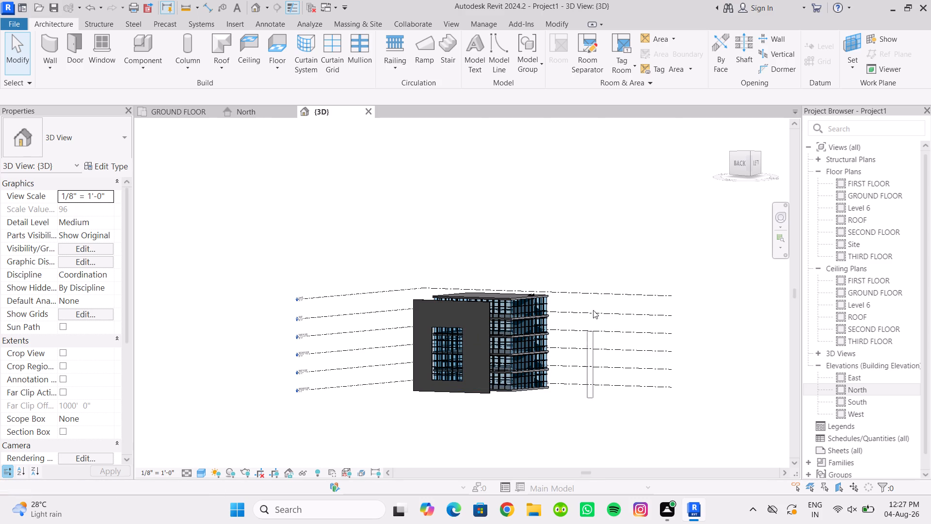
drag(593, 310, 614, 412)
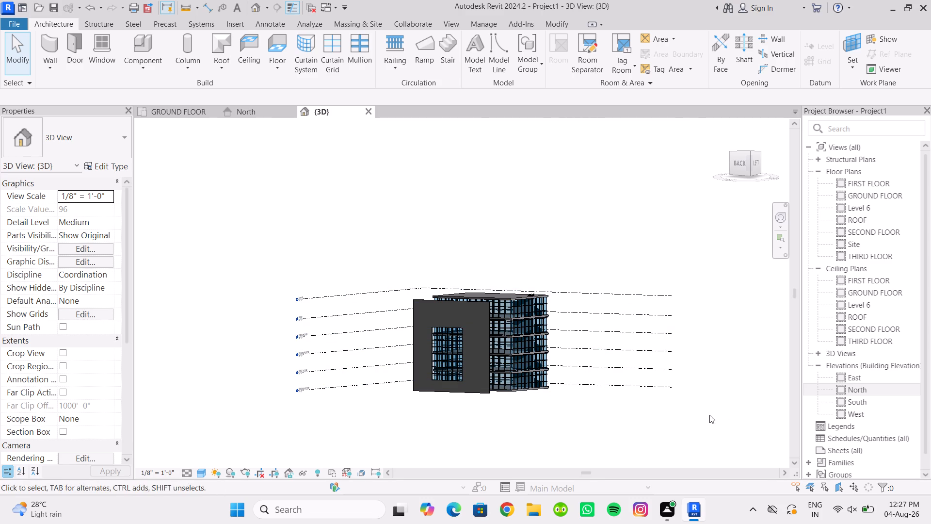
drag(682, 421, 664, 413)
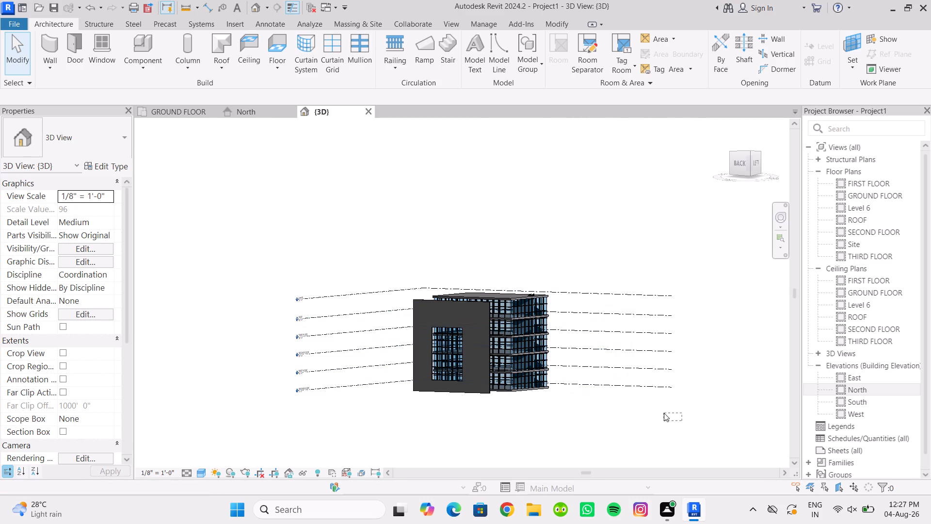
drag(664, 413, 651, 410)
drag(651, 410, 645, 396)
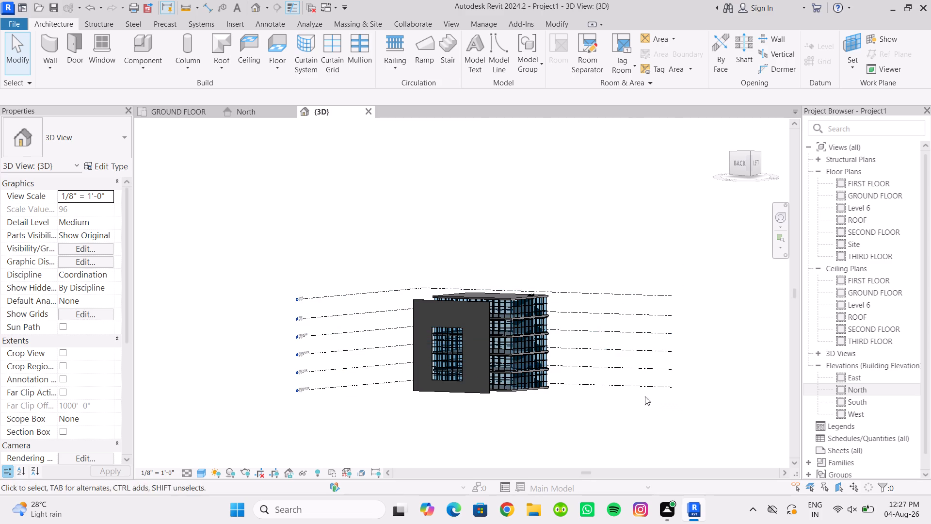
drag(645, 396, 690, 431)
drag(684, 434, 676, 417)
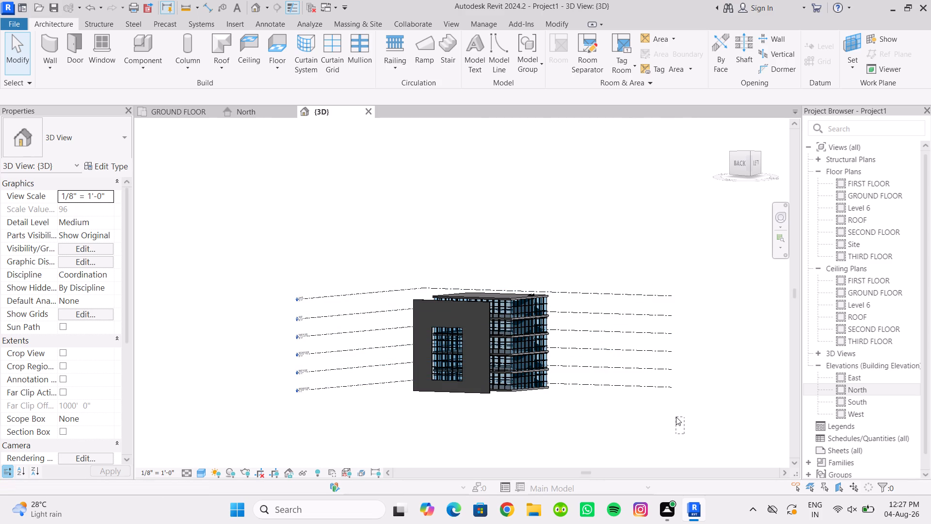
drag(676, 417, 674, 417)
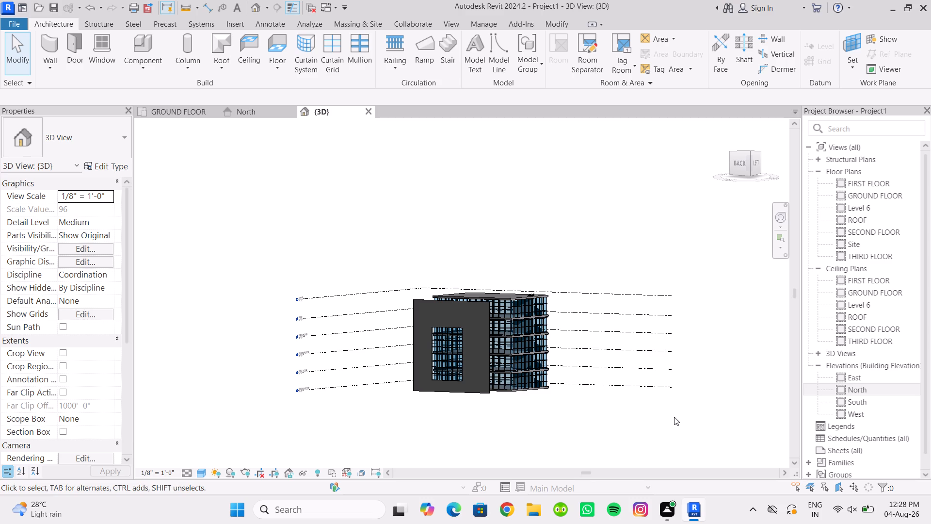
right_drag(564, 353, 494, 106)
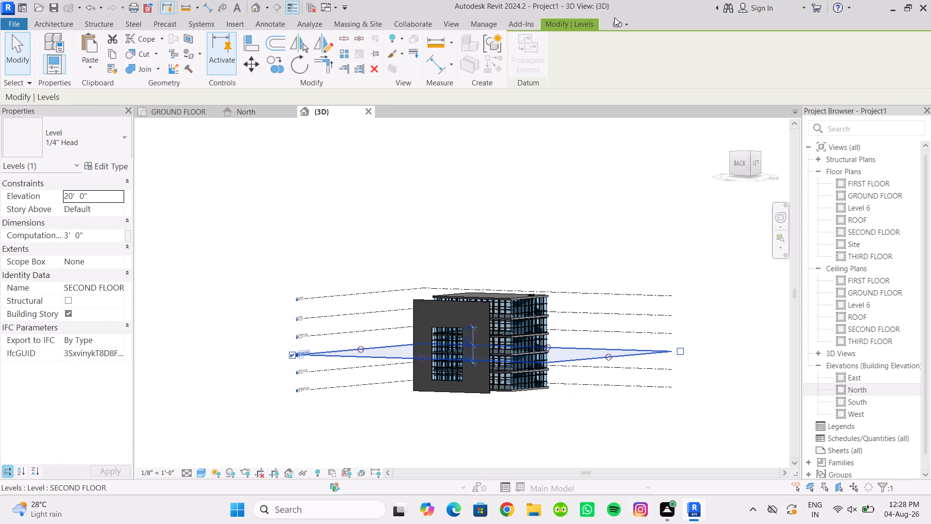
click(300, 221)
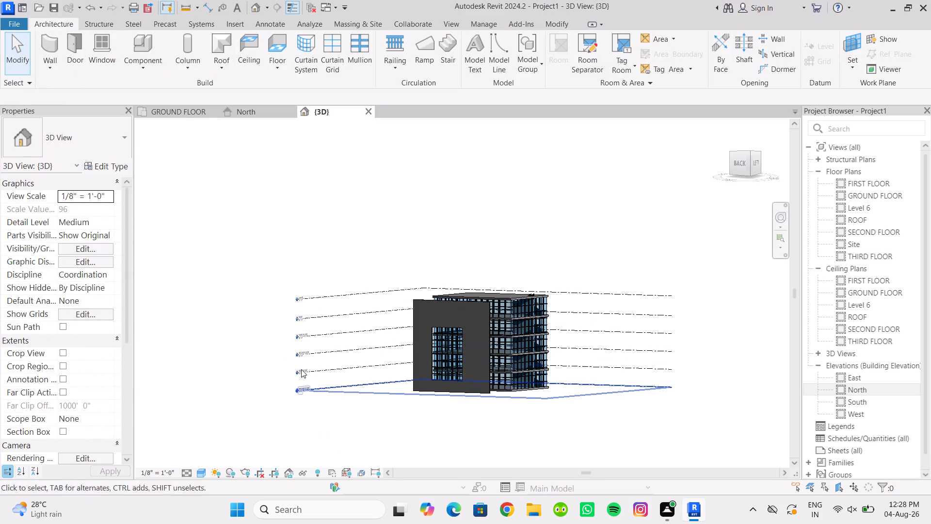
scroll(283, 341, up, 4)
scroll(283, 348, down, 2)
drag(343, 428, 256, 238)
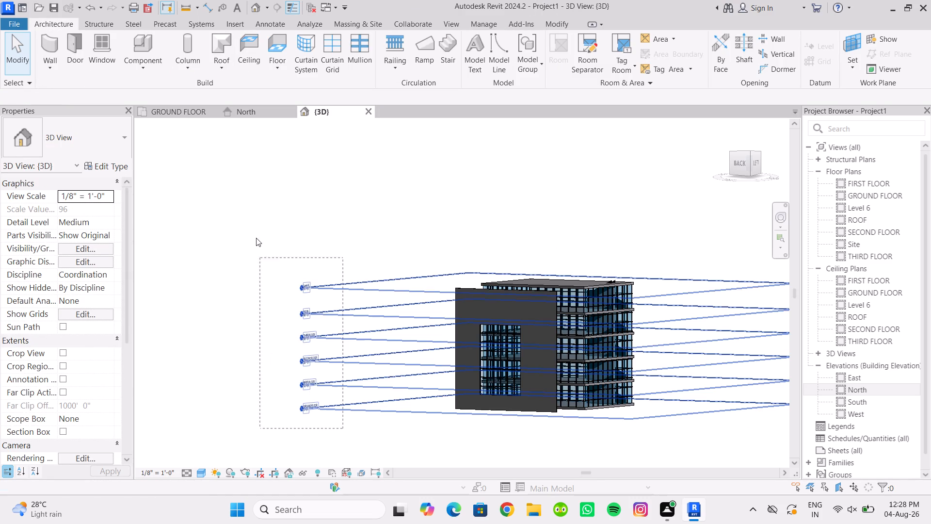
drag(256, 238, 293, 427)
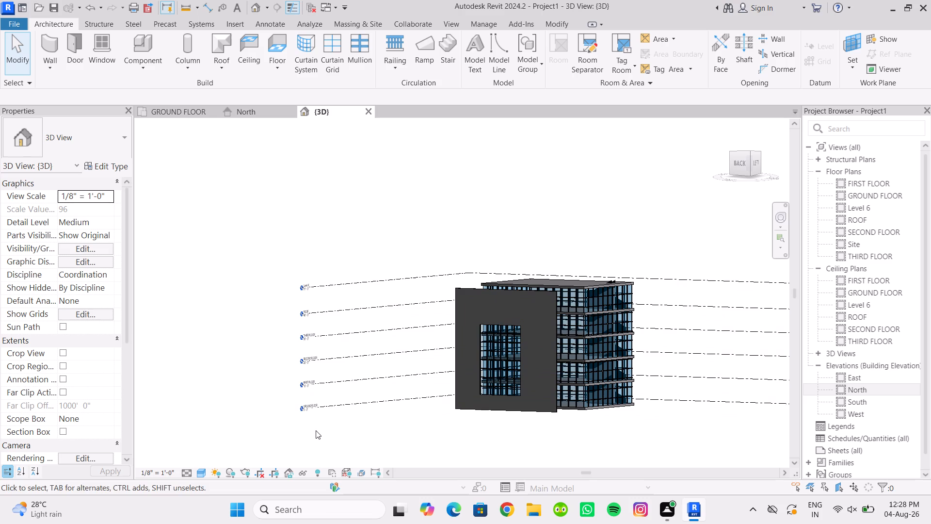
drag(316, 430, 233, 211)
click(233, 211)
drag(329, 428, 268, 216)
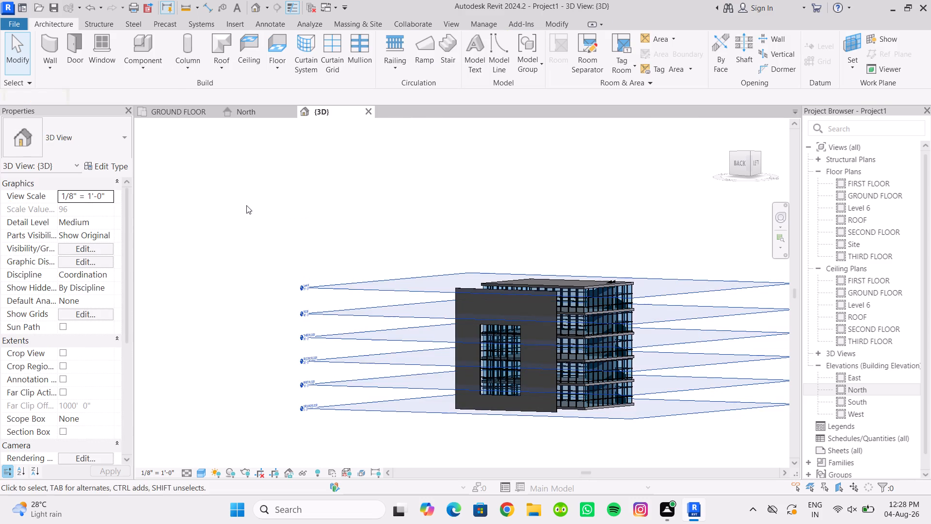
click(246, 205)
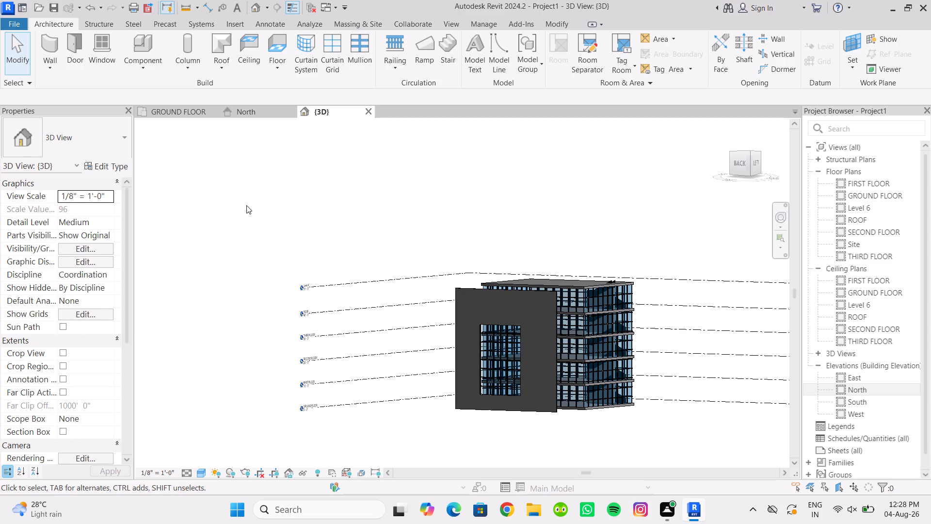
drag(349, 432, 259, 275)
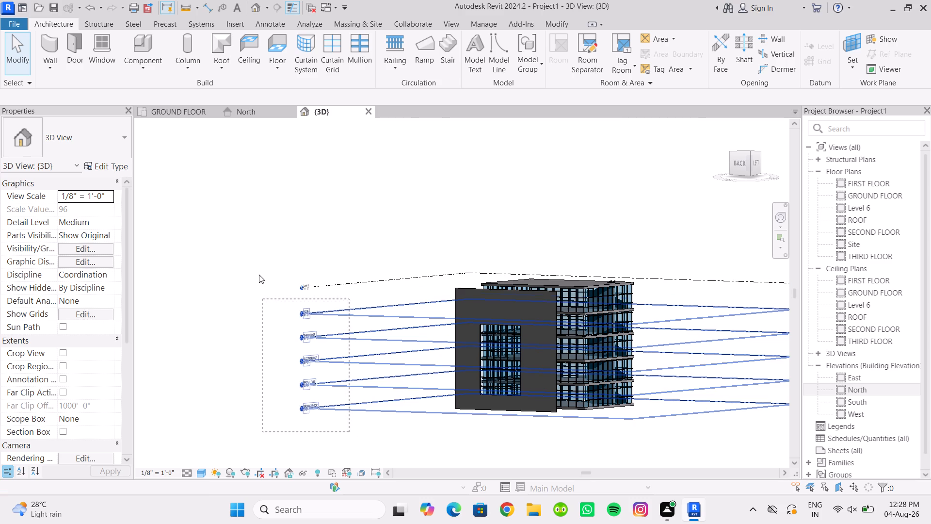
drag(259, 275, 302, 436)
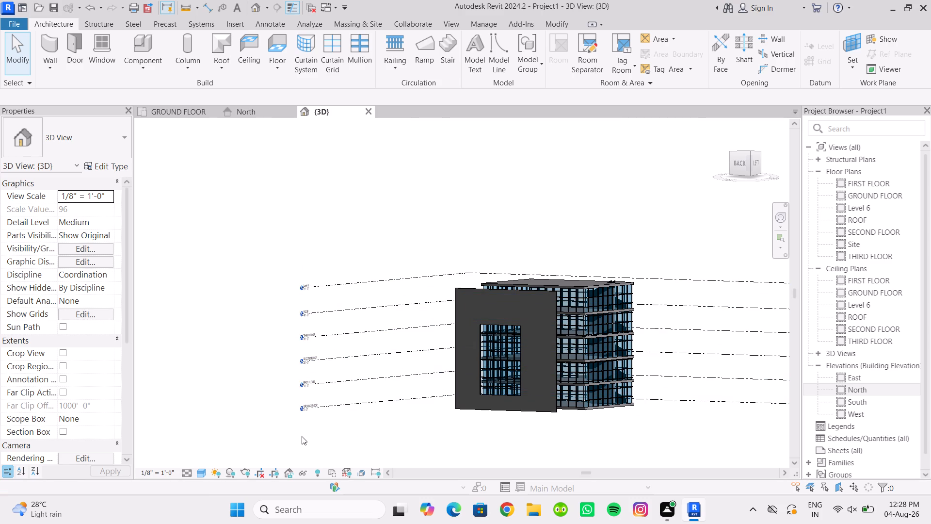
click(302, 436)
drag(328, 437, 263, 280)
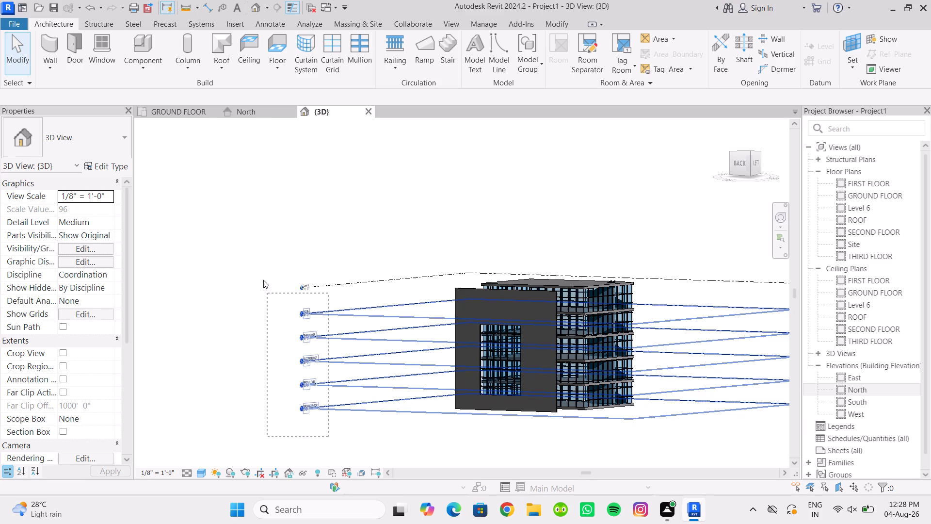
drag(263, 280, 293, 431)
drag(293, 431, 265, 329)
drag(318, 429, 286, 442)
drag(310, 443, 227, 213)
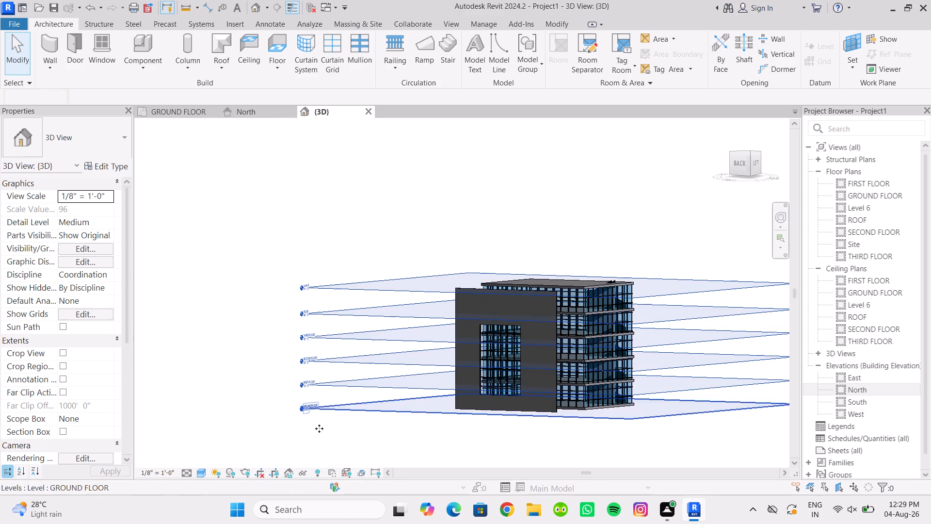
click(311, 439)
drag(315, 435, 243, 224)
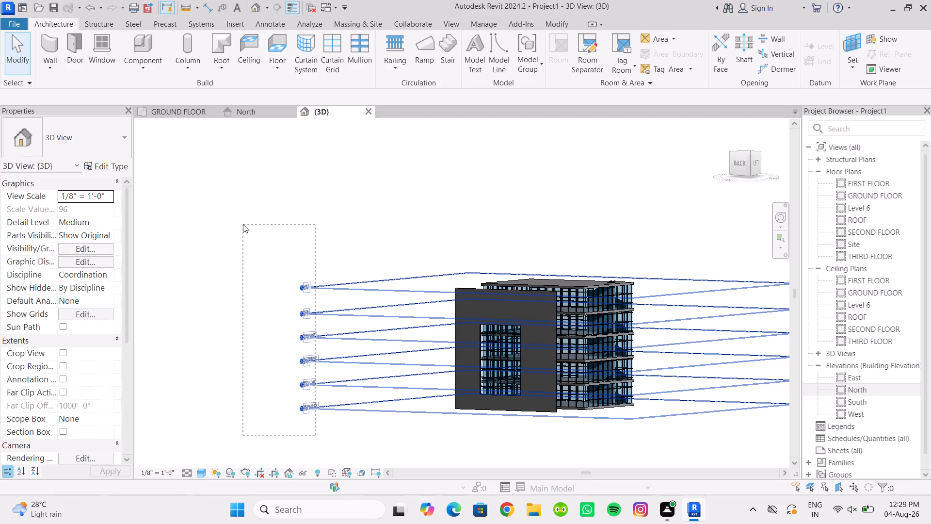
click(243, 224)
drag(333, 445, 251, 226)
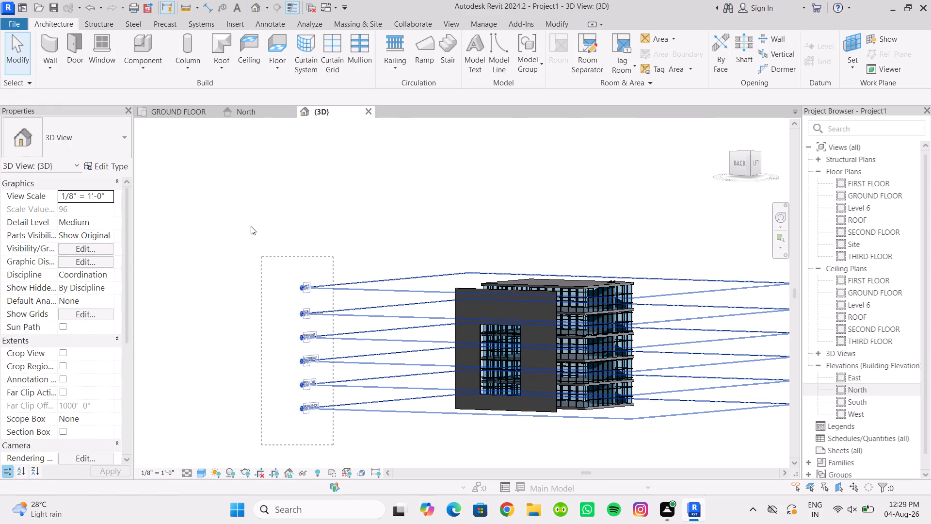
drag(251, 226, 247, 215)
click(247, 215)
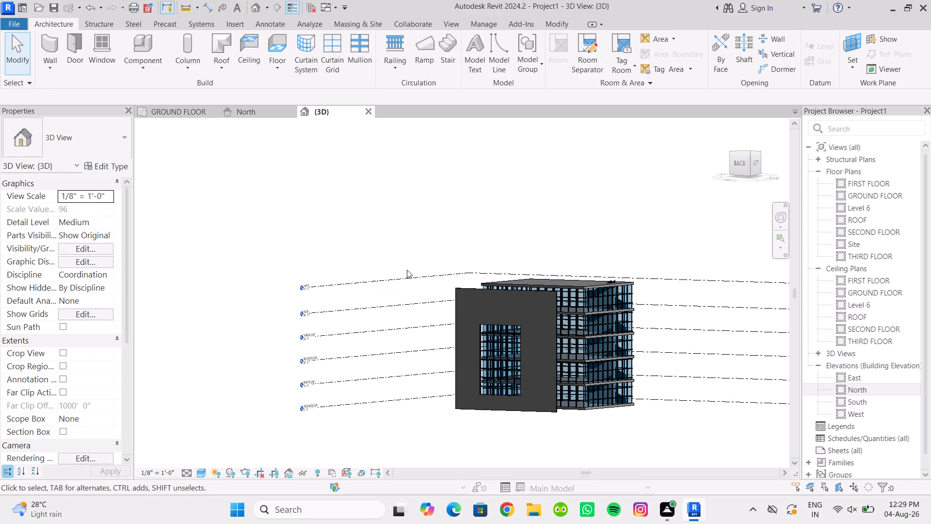
Start saving the project and browse to the REVIT ARCH PRACTICE folder on Local Disk (D:).
click(54, 7)
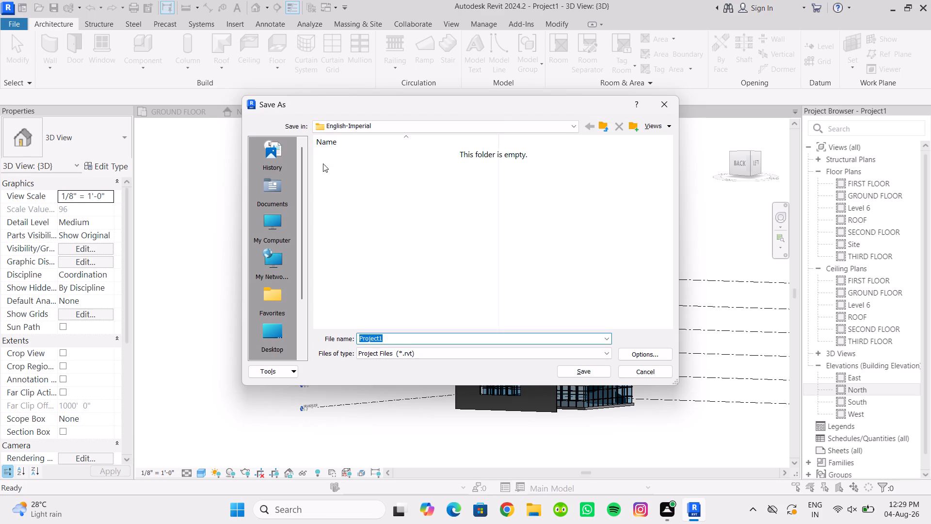
scroll(266, 240, down, 4)
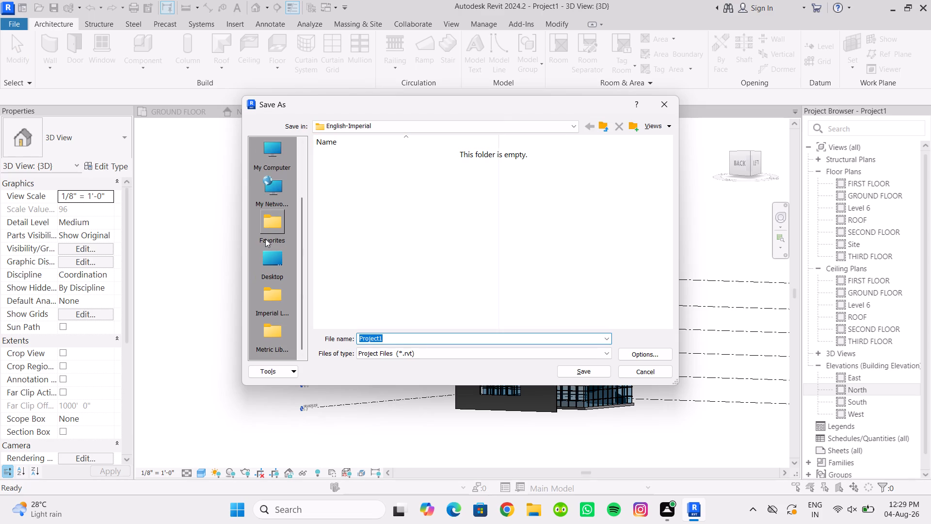
click(437, 125)
click(361, 147)
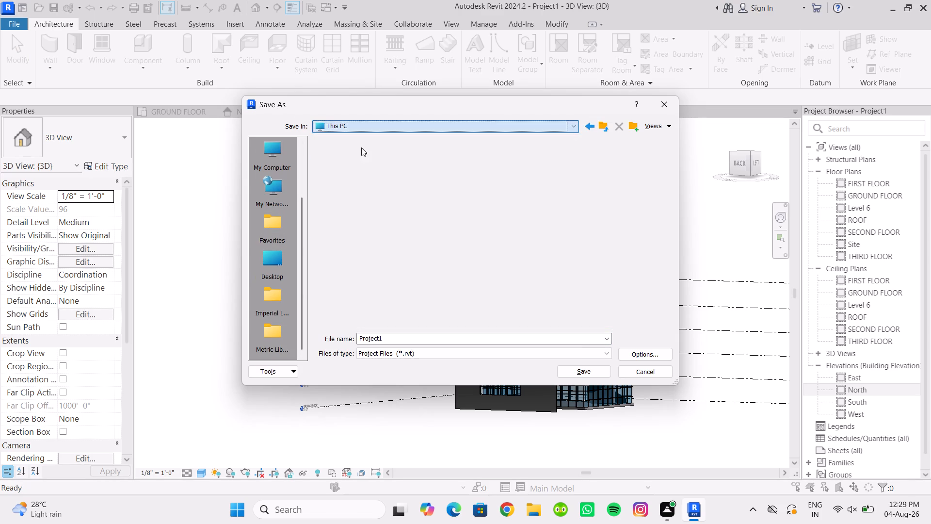
double_click(398, 180)
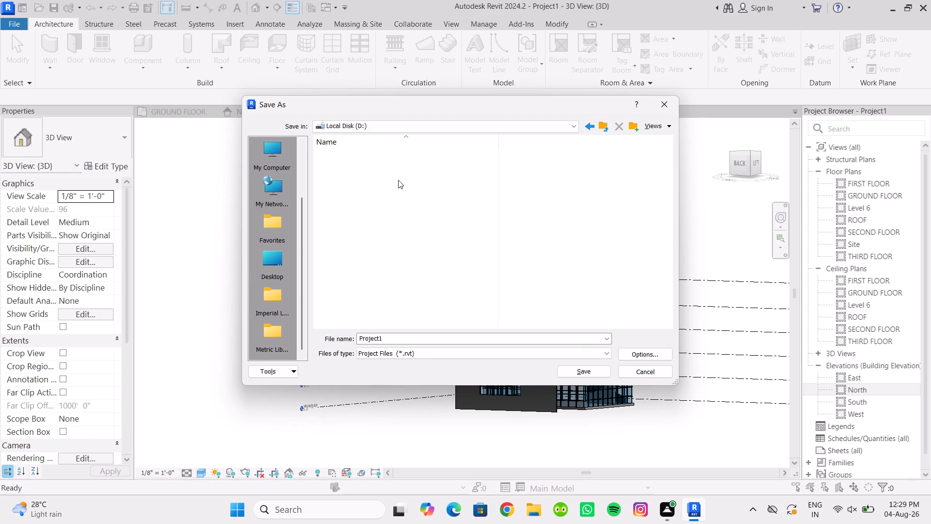
double_click(462, 191)
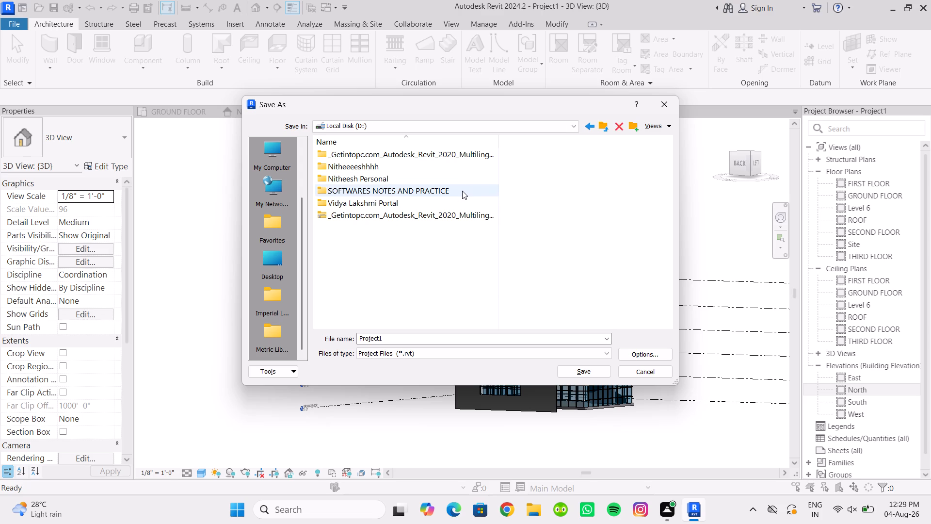
double_click(415, 179)
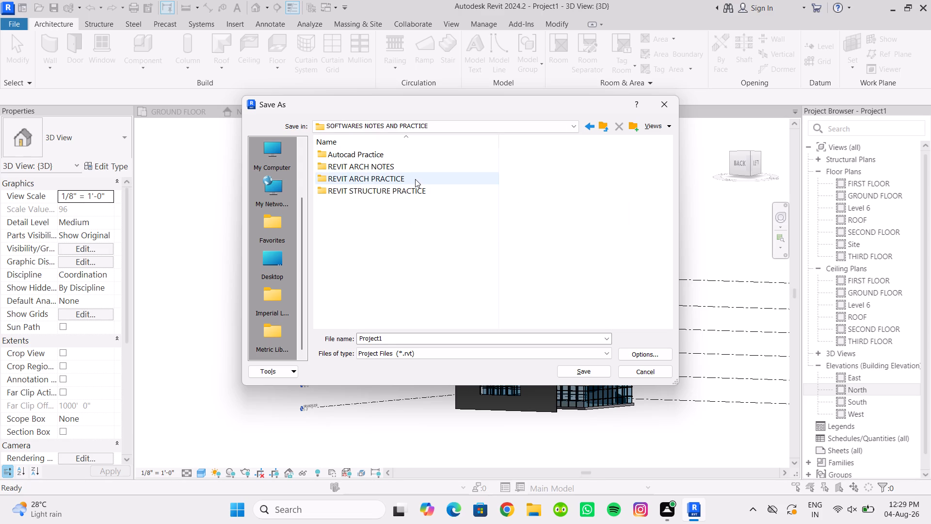
Name the project file RAMP DESIGN-04-08-26 and save it in the REVIT ARCH PRACTICE folder.
click(401, 335)
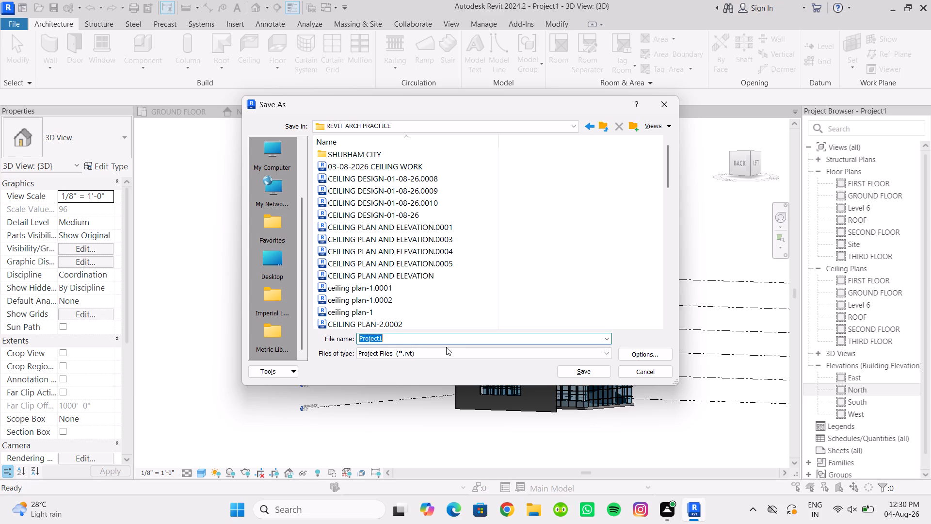
text(ram)
key(BackSpace)
key(BackSpace)
key(BackSpace)
text(RAS)
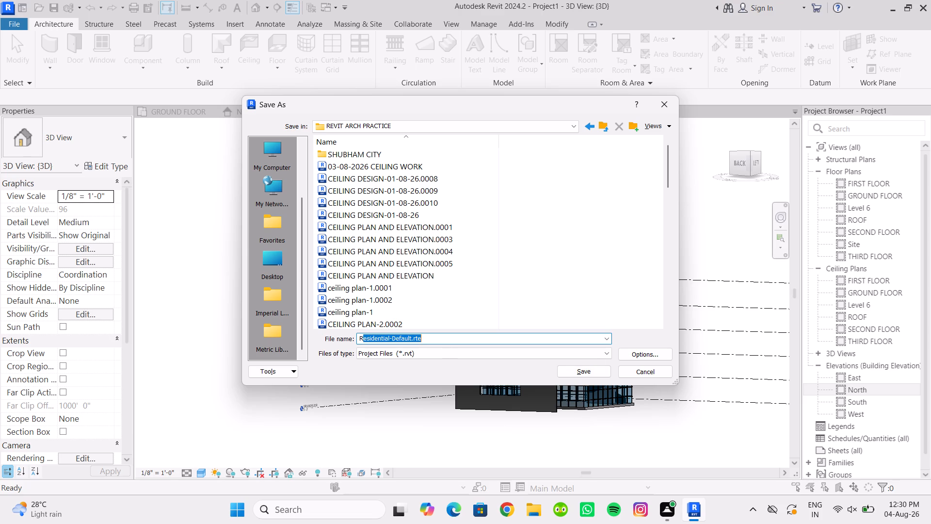
key(BackSpace)
key(a)
key(BackSpace)
text(MP)
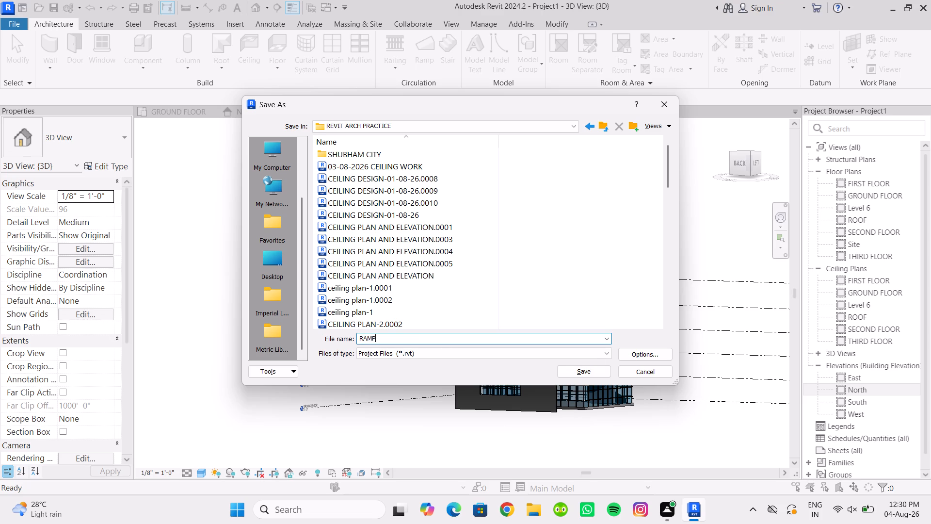
key(minus)
key(BackSpace)
key(space)
text(DESOGN)
key(BackSpace)
key(BackSpace)
key(BackSpace)
text(OGN)
key(BackSpace)
key(BackSpace)
key(BackSpace)
key(o)
key(BackSpace)
text(IGN)
key(minus)
key(0)
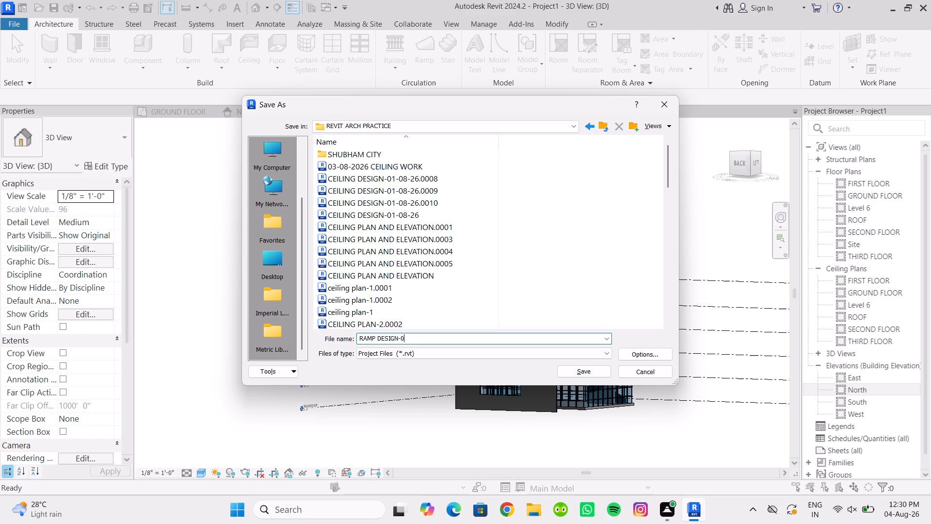
text(4-08-26)
click(584, 372)
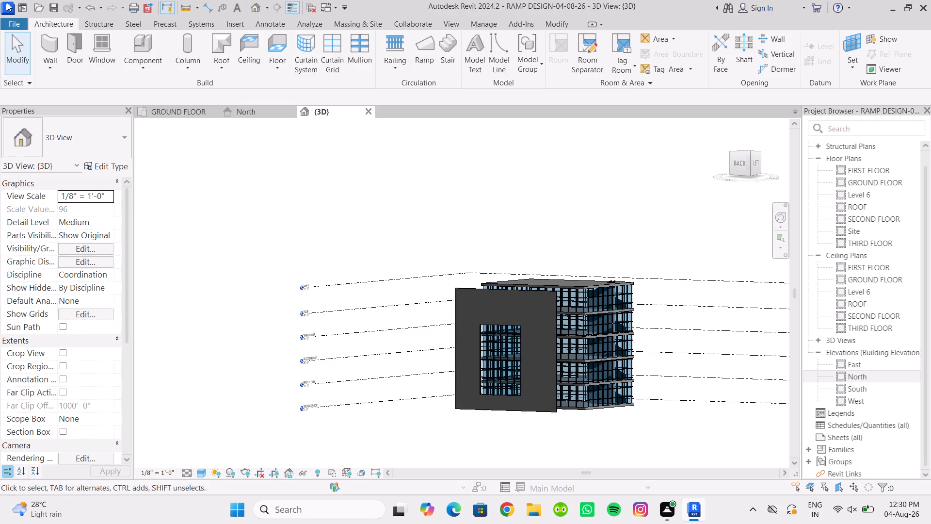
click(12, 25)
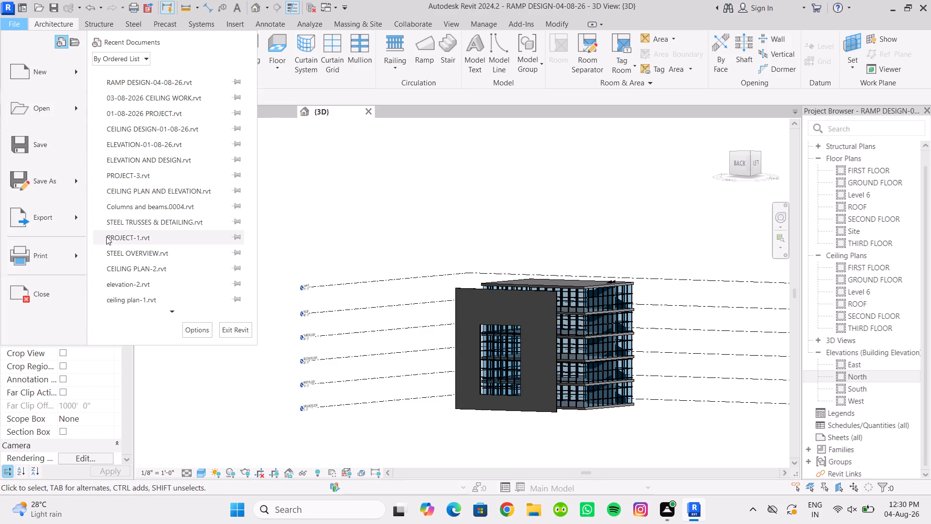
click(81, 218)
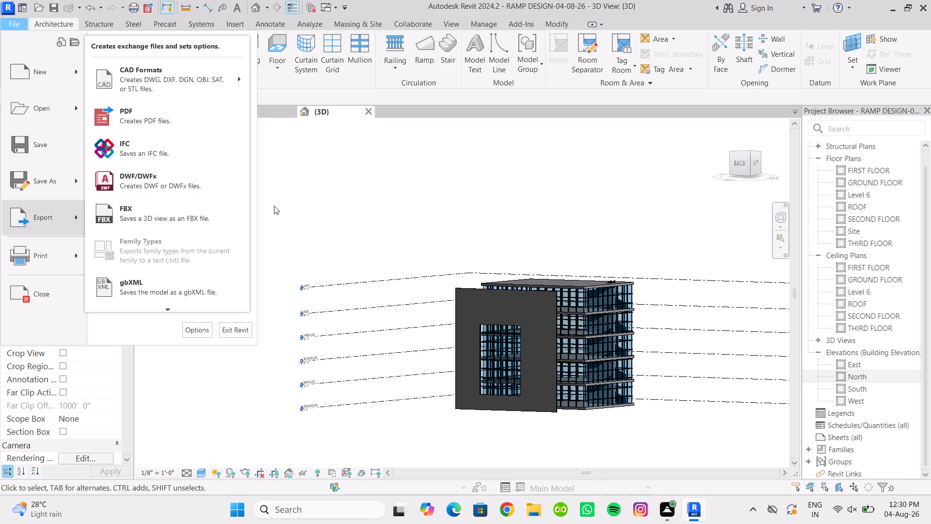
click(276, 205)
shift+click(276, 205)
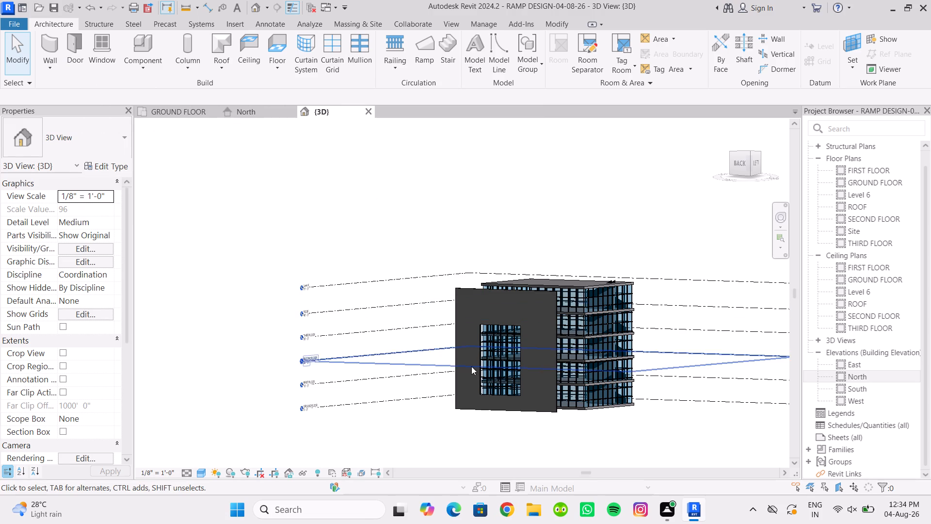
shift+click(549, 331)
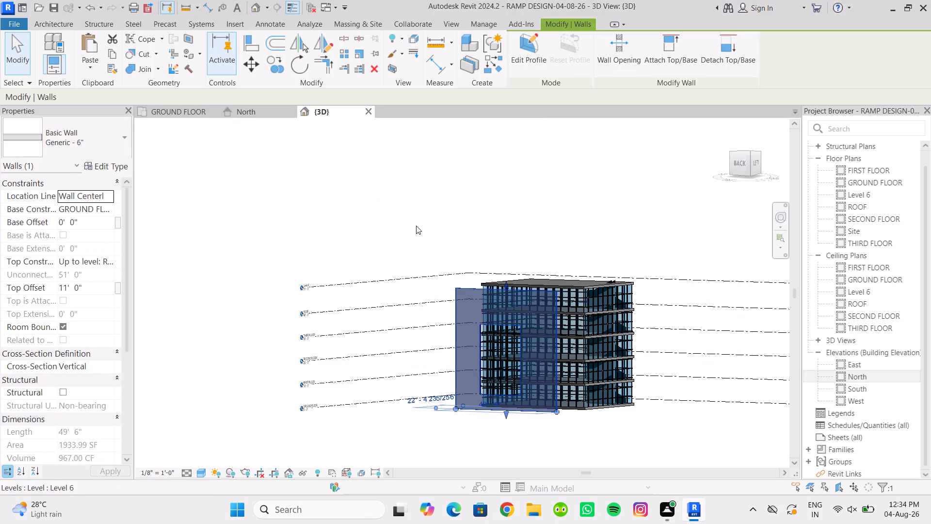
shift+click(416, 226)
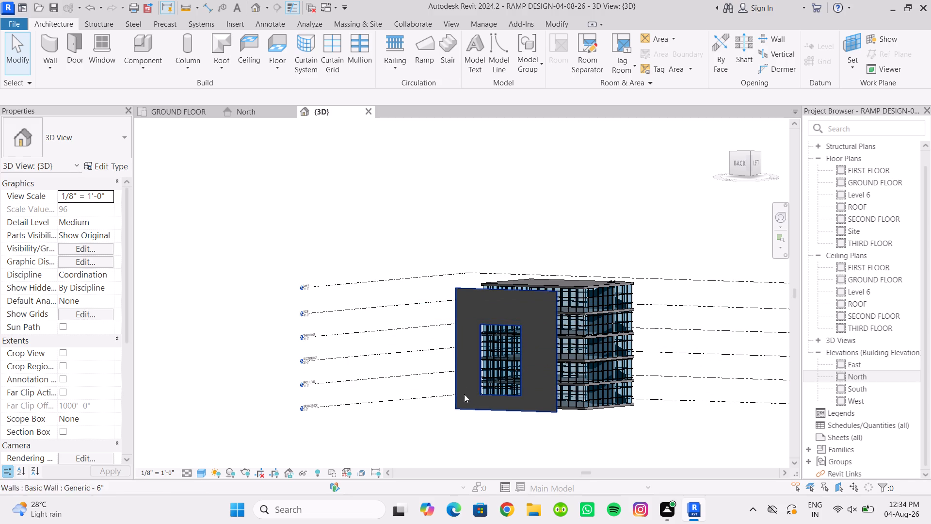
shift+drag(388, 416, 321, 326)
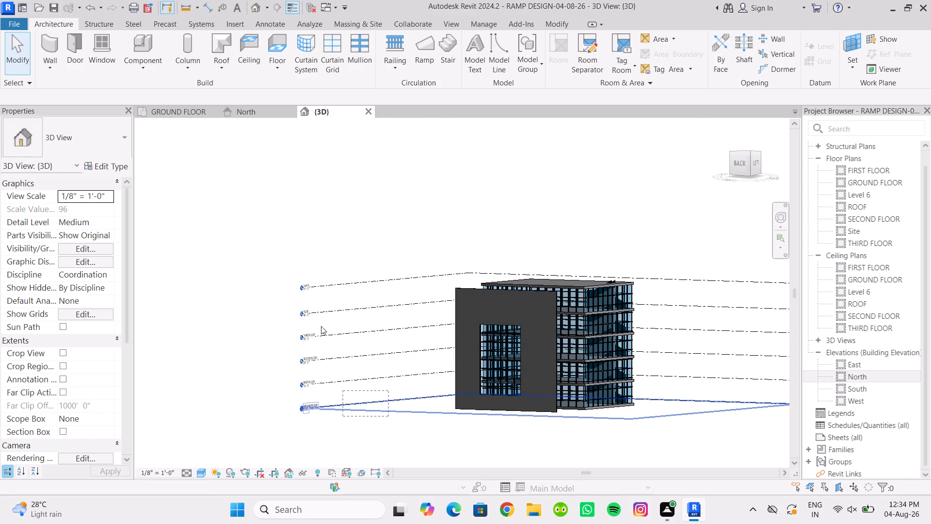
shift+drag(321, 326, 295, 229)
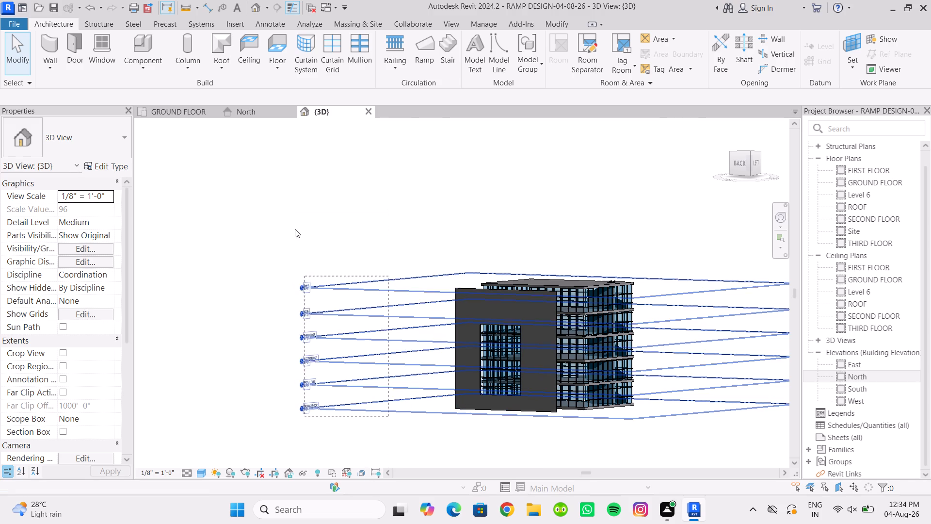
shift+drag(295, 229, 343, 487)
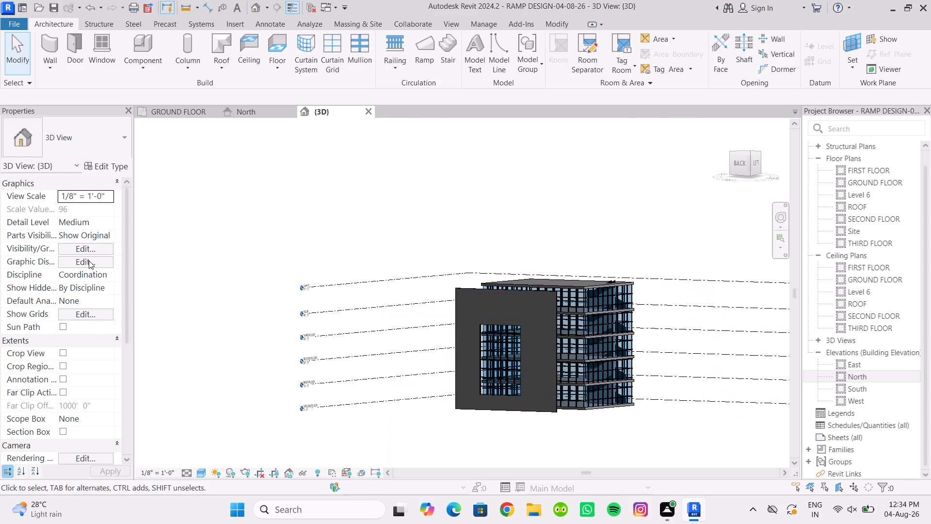
Export the current 3D view as a PDF named RAMP DESIGN-04-08-26 to the OneDrive Documents folder, keeping the default settings.
shift+click(13, 25)
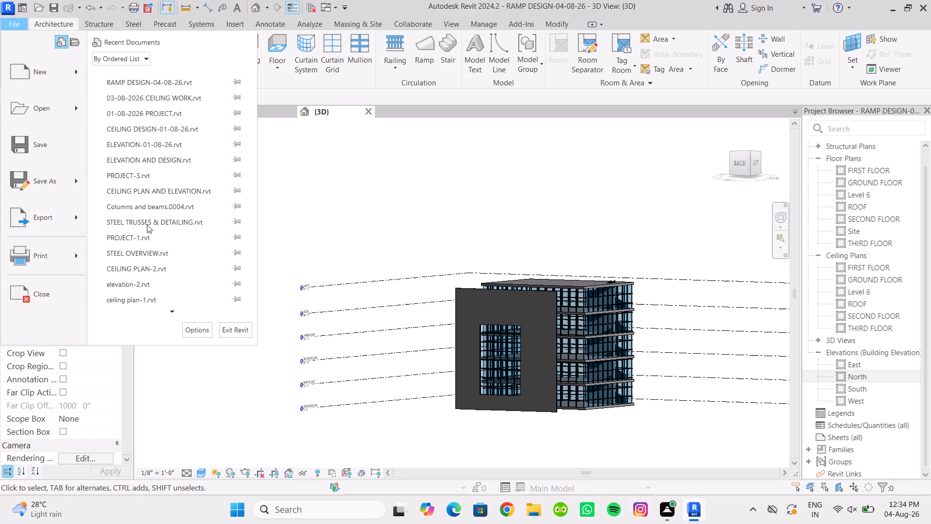
shift+click(79, 218)
shift+click(148, 120)
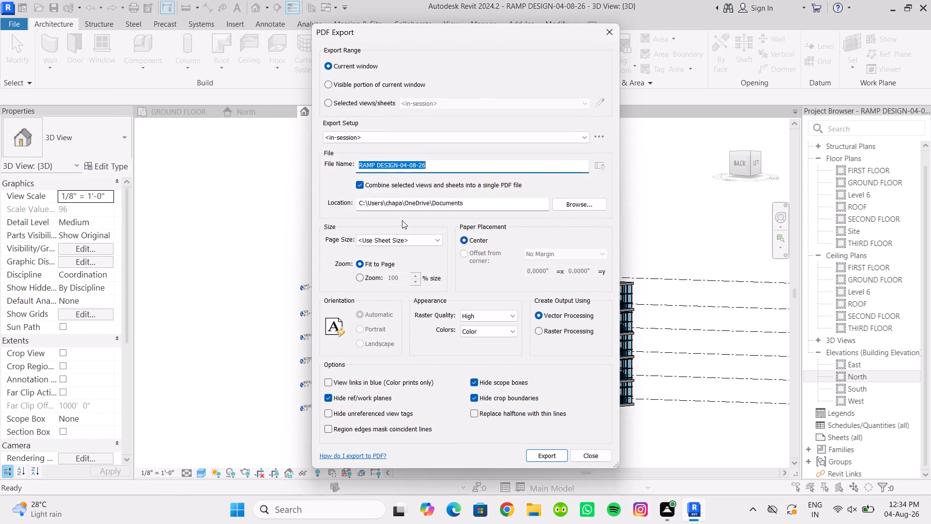
shift+click(540, 452)
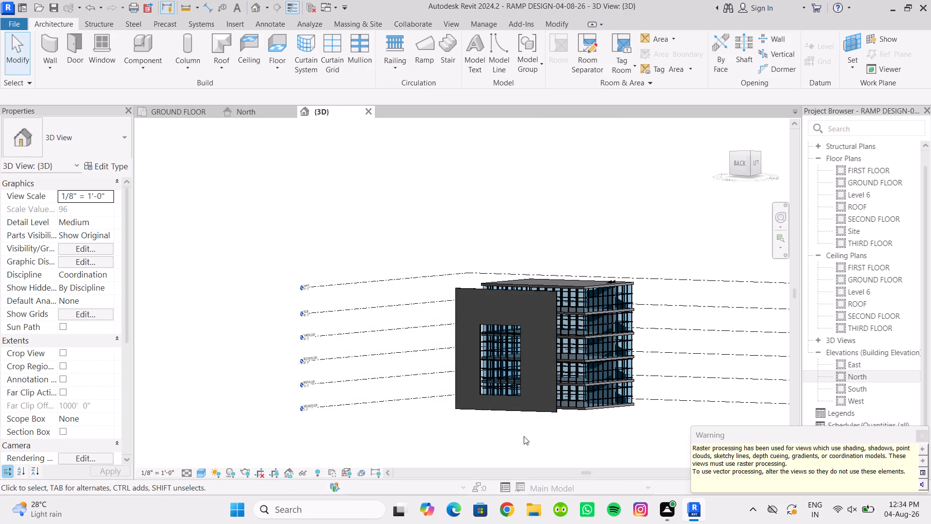
shift+click(920, 436)
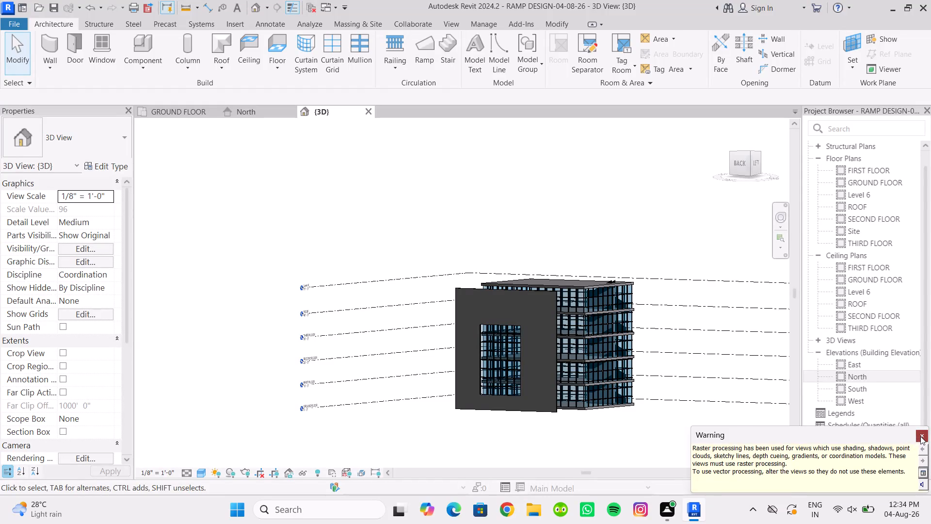
Switch to File Explorer and search the personal user folder in Users on Local Disk (C:) for RAMP.
shift+click(536, 521)
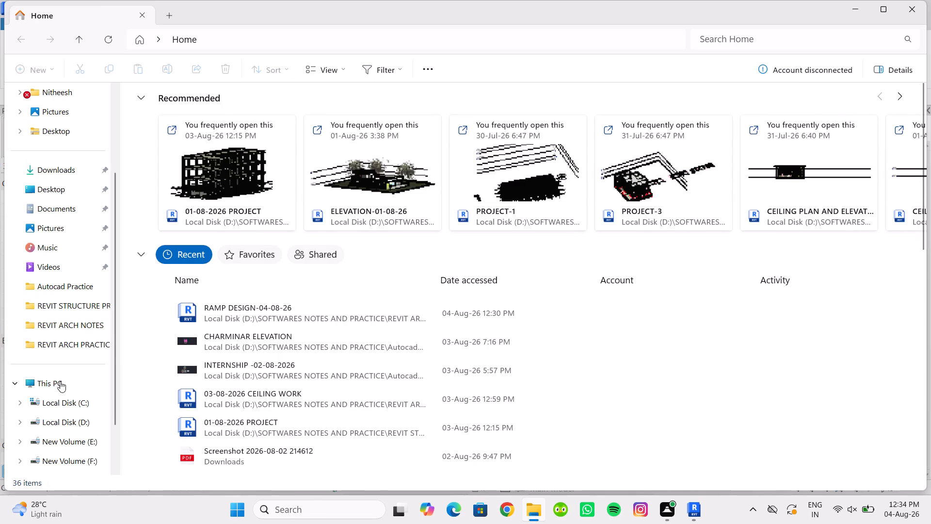
shift+click(63, 399)
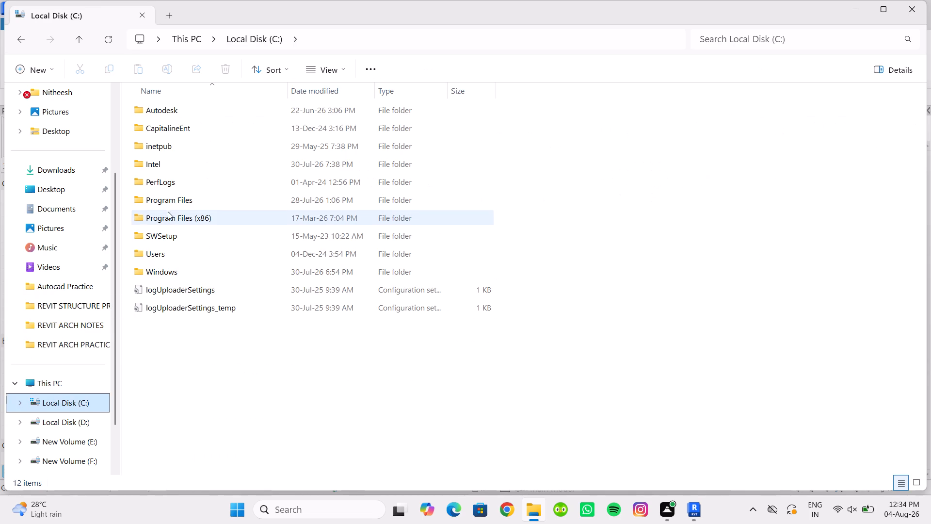
click(179, 168)
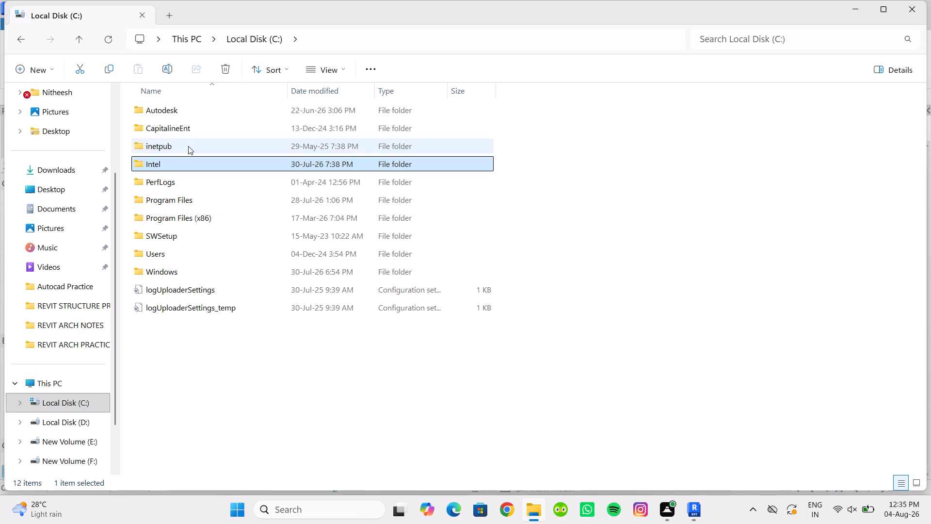
double_click(182, 252)
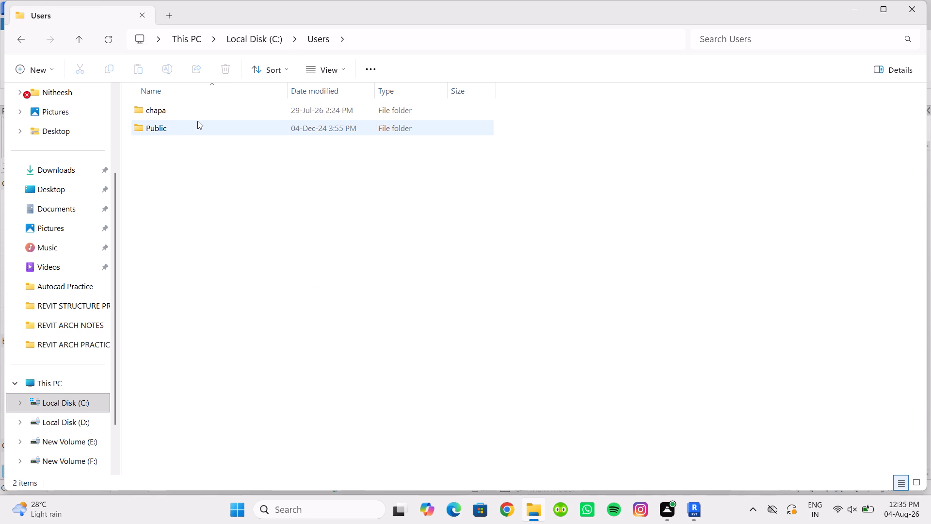
double_click(188, 109)
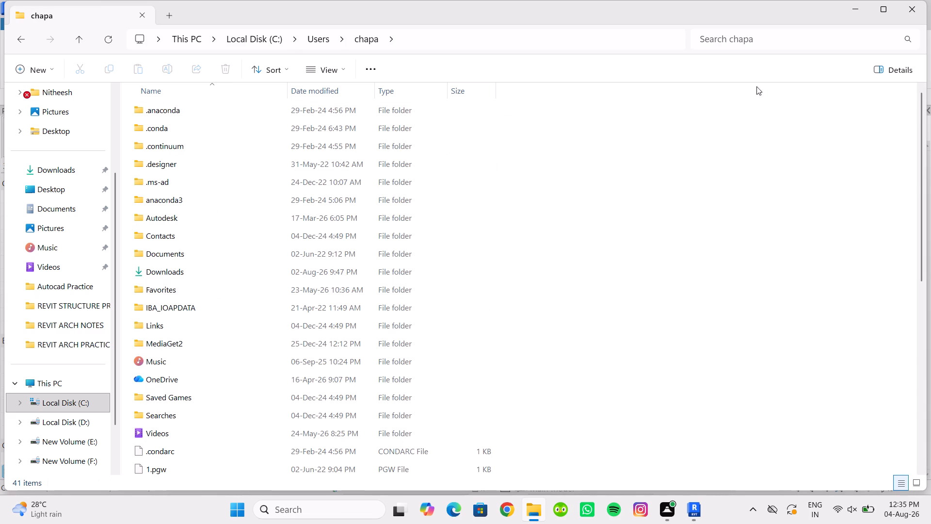
click(792, 44)
text(RAMP)
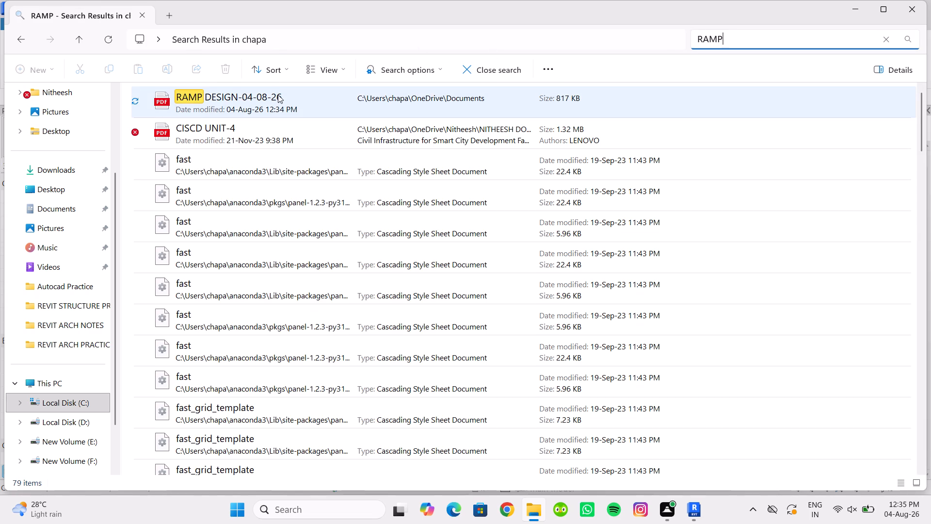
Cut the exported RAMP DESIGN-04-08-26 PDF from the search results and return to Revit.
click(278, 95)
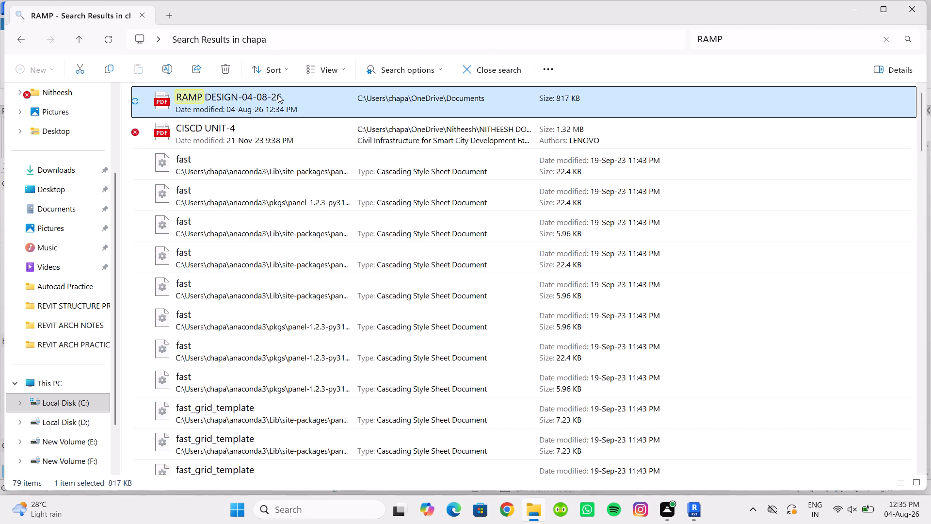
key(ctrl+x)
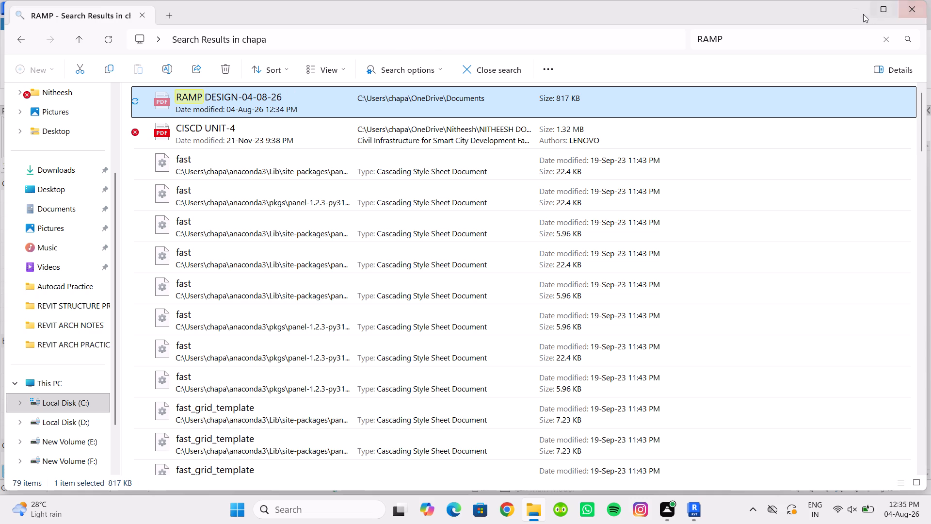
click(863, 14)
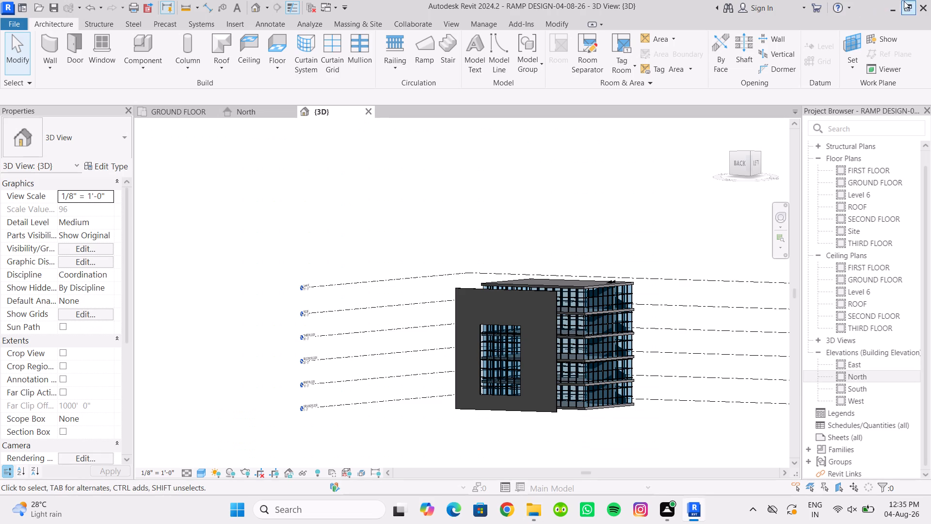
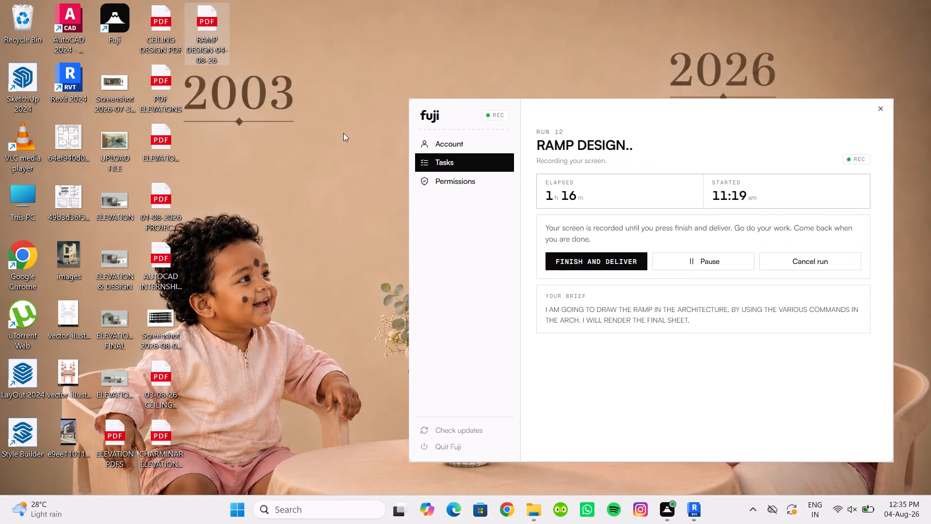
Open the RAMP DESIGN-04-08-26 PDF from the desktop in Edge, maximised, and examine the exported 3D building view up close.
click(343, 133)
double_click(210, 23)
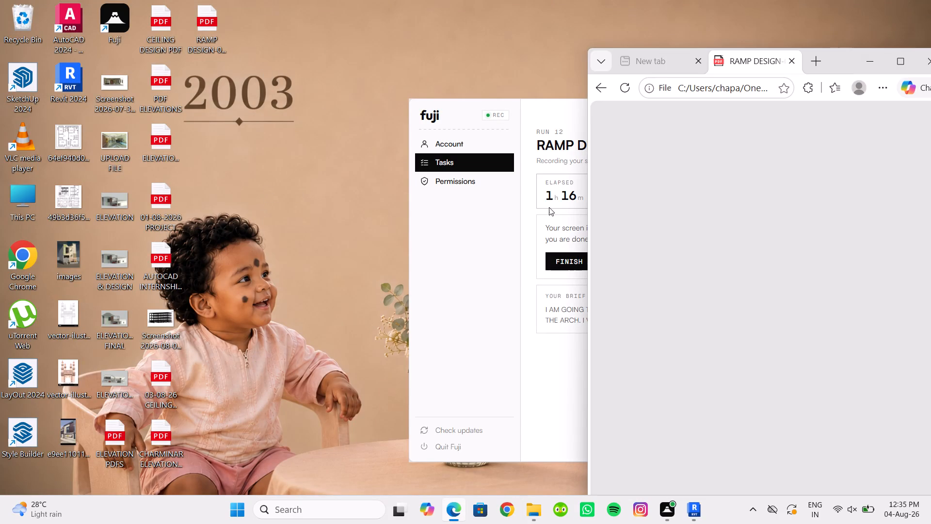
click(901, 64)
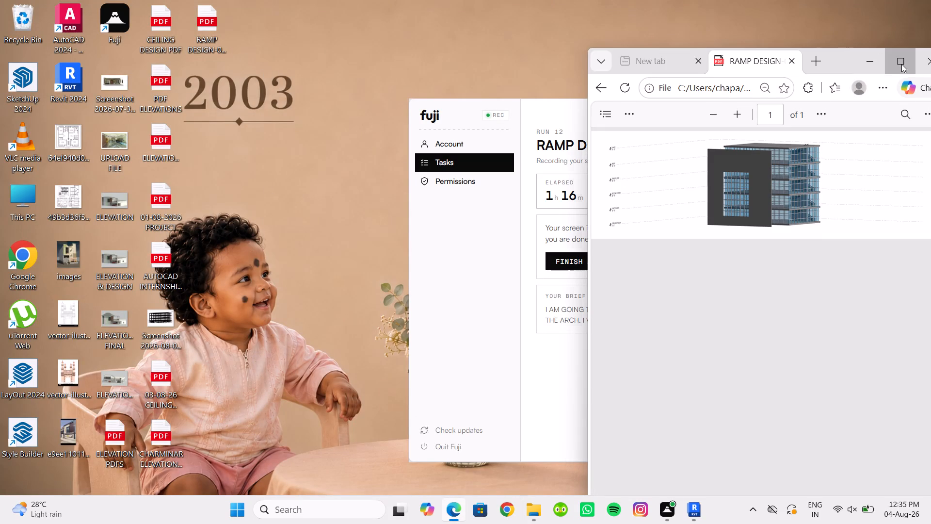
scroll(477, 144, up, 3)
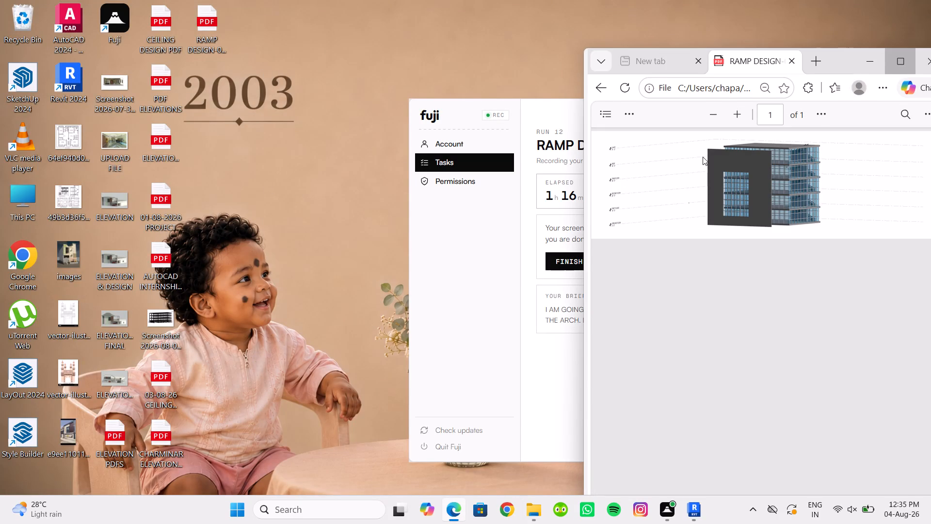
scroll(703, 157, up, 2)
scroll(472, 152, up, 4)
scroll(473, 154, down, 5)
scroll(474, 139, up, 2)
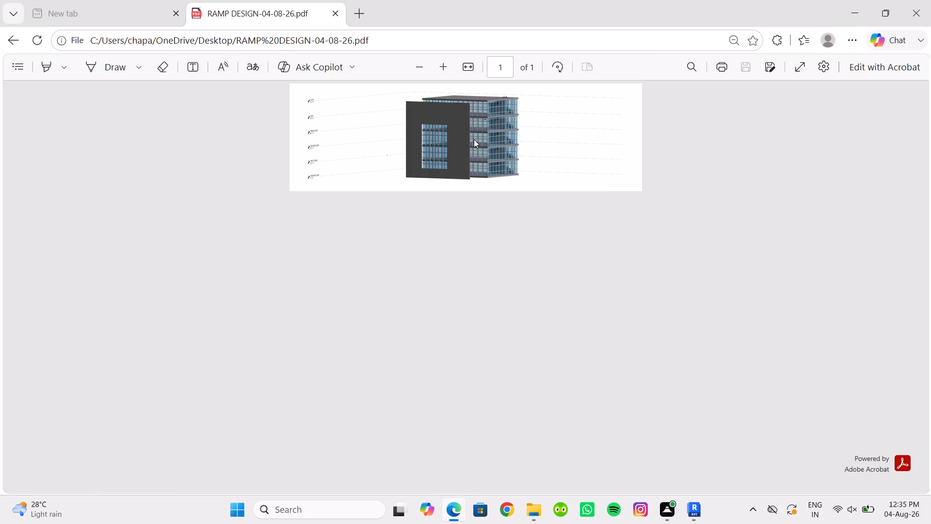
scroll(474, 139, up, 3)
ctrl+scroll(479, 150, up, 5)
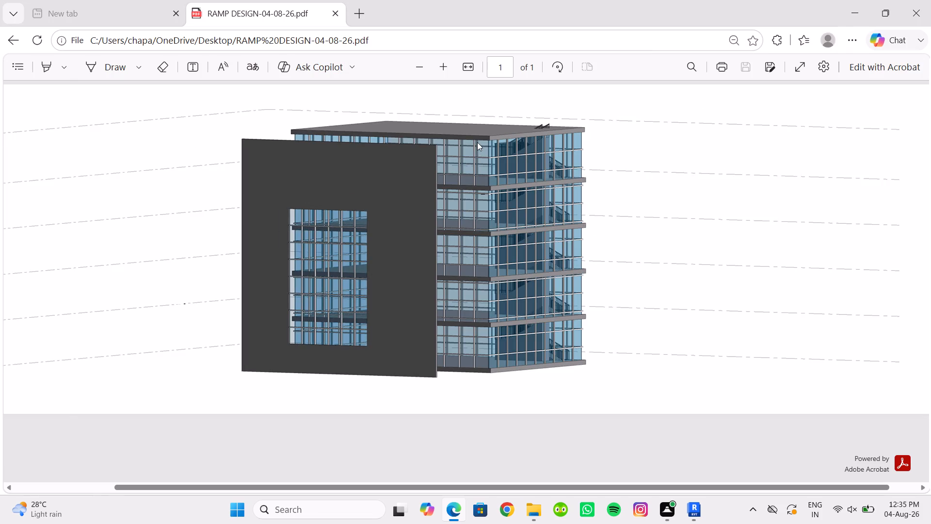
ctrl+scroll(477, 142, down, 1)
ctrl+scroll(470, 131, up, 2)
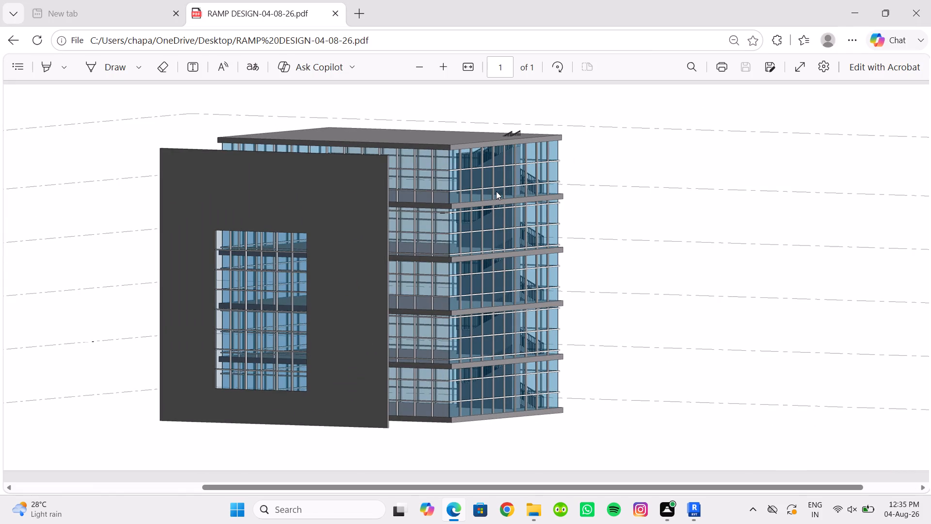
scroll(496, 191, down, 2)
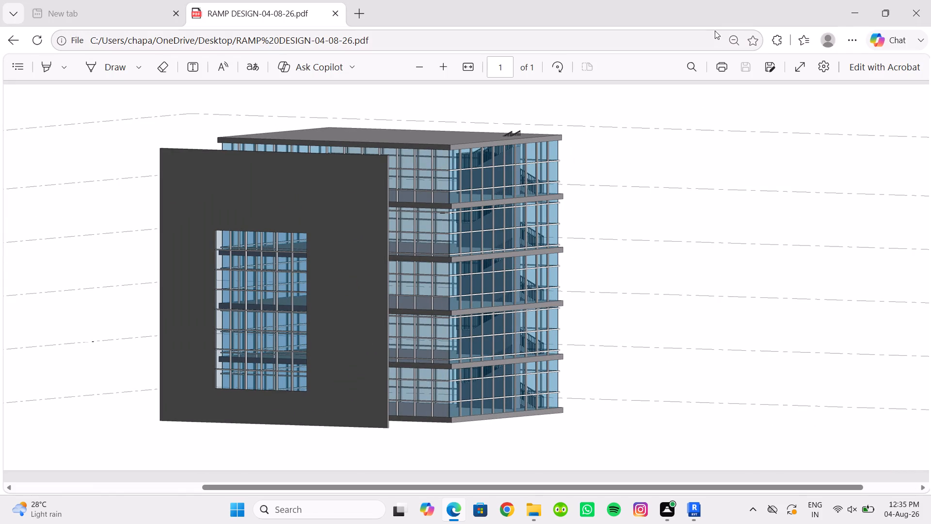
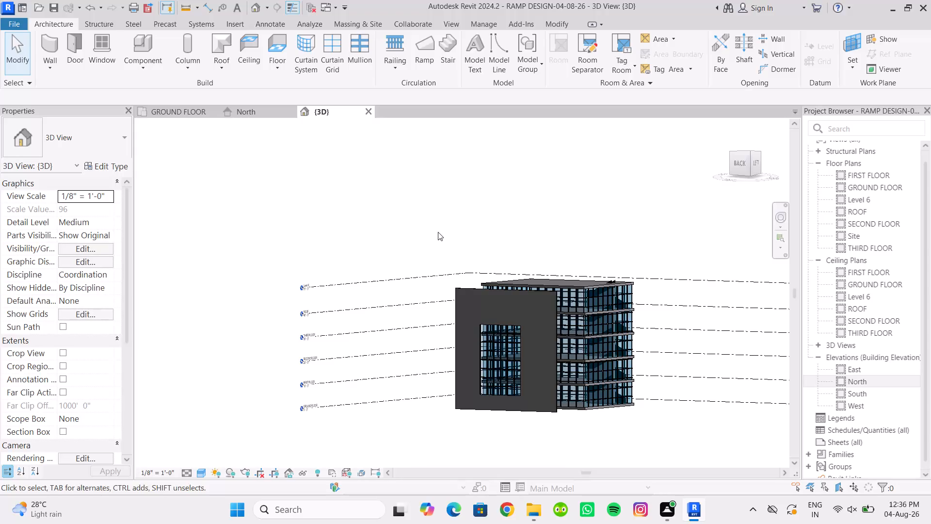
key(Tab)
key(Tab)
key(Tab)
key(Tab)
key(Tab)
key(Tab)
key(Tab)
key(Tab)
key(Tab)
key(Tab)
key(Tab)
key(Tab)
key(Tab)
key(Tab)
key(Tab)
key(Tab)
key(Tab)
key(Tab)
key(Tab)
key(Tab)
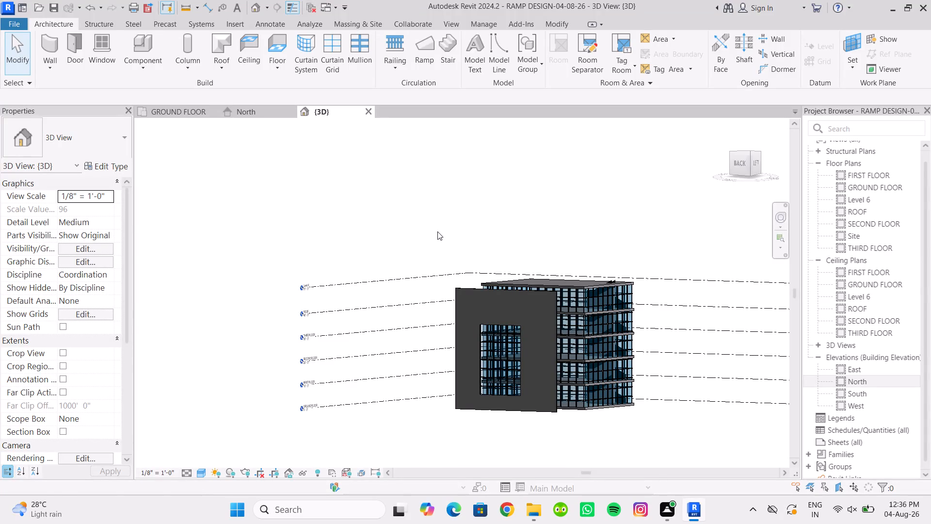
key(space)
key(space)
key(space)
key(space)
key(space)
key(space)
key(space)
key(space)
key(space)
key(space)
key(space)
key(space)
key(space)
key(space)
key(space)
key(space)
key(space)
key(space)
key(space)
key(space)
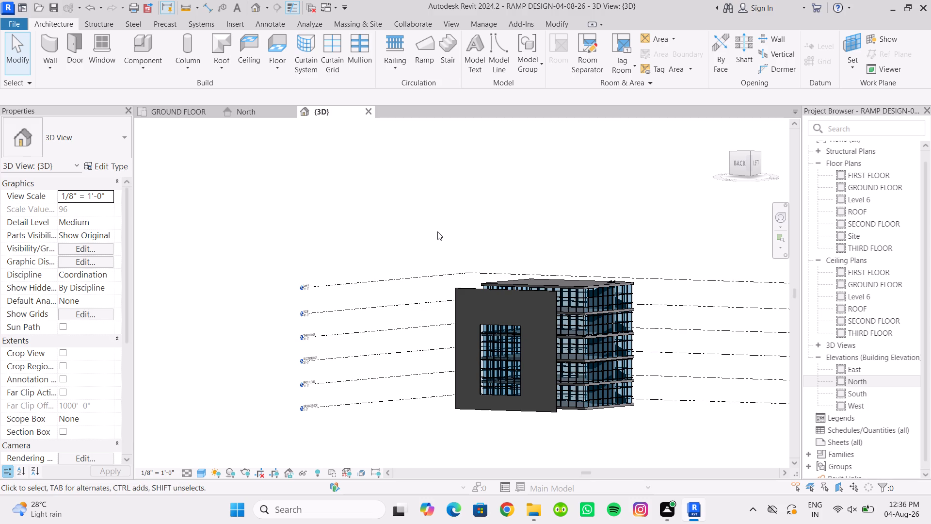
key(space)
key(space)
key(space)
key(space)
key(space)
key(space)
Examine the building and its uppermost level labels up close in the 3D view.
scroll(387, 232, down, 3)
middle_drag(362, 234, 318, 224)
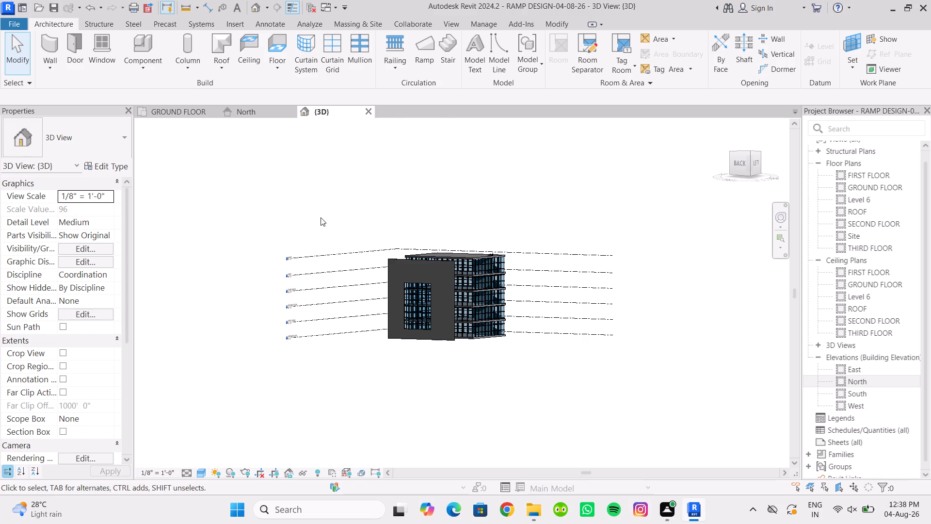
scroll(321, 217, up, 3)
scroll(319, 233, down, 1)
middle_drag(326, 223, 389, 185)
scroll(332, 215, up, 1)
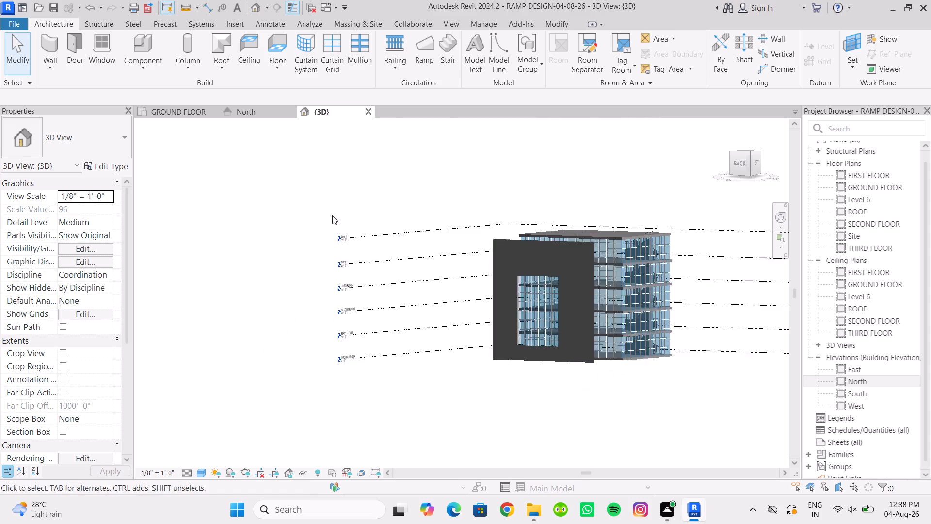
scroll(332, 215, up, 3)
scroll(353, 212, down, 1)
middle_drag(353, 212, 349, 196)
scroll(330, 225, up, 10)
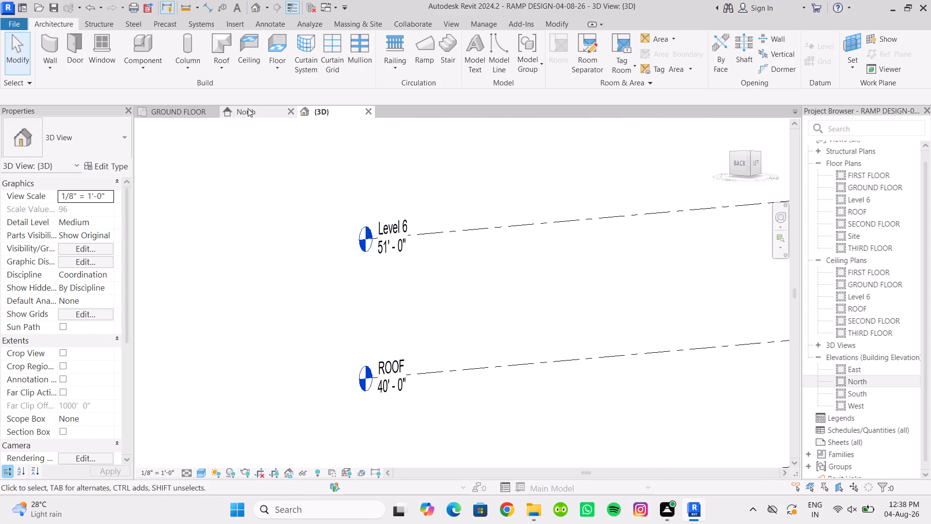
In the North elevation, rename the topmost level, Level 6, to ROOF-1.
click(265, 116)
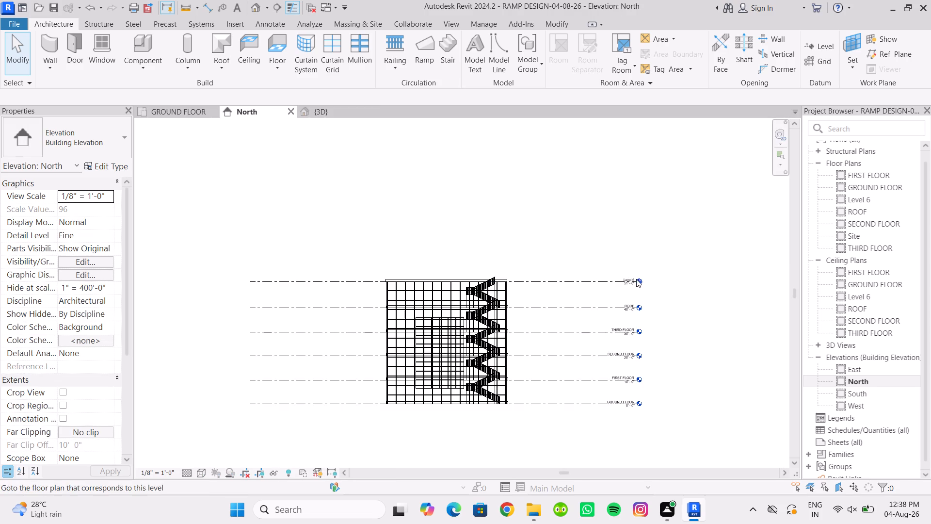
scroll(636, 279, up, 16)
double_click(615, 299)
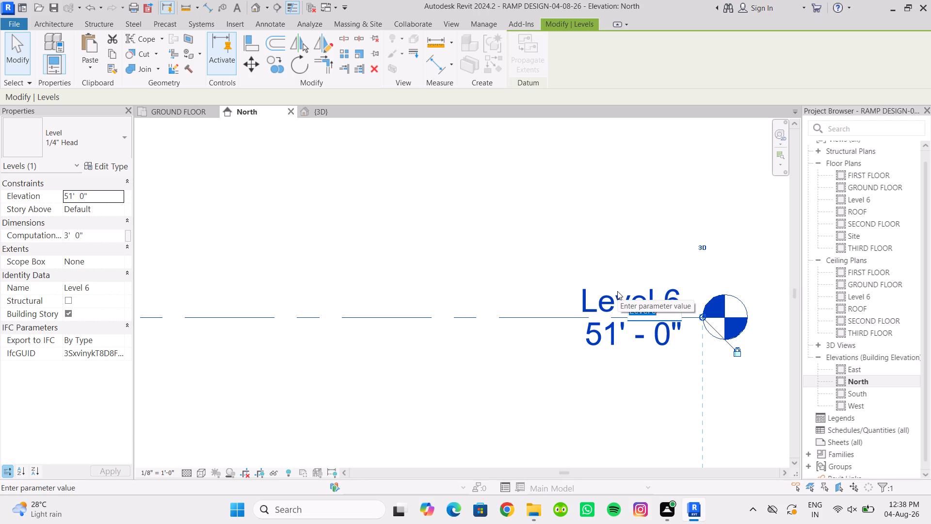
text(ROOF)
text(-1)
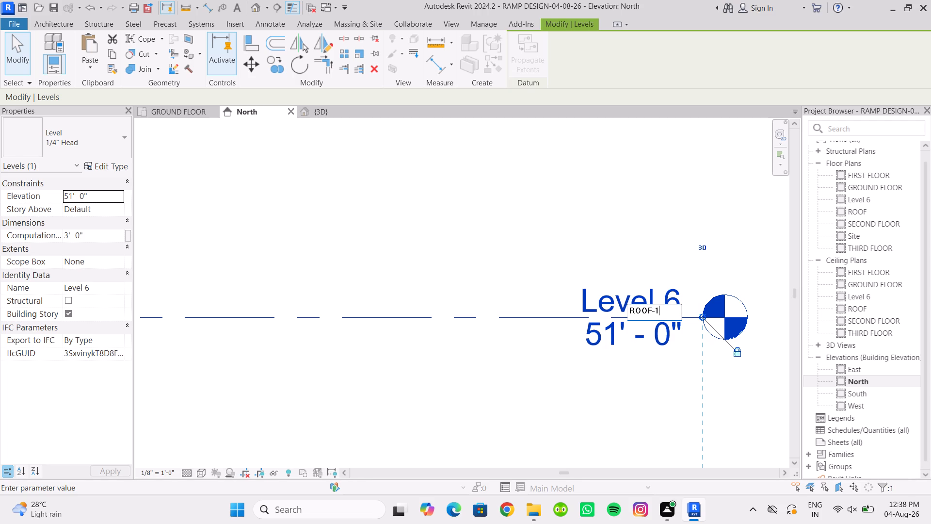
click(628, 213)
click(514, 258)
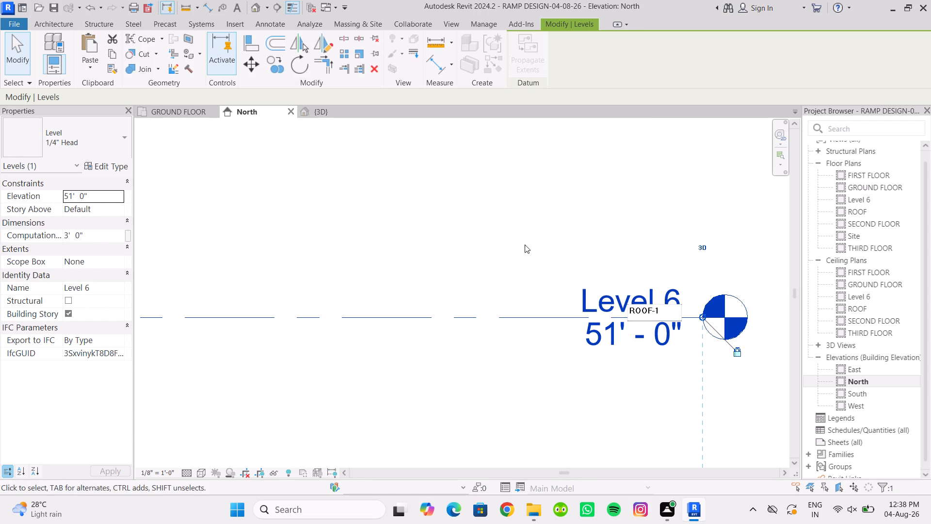
scroll(530, 257, down, 11)
middle_drag(405, 278, 482, 292)
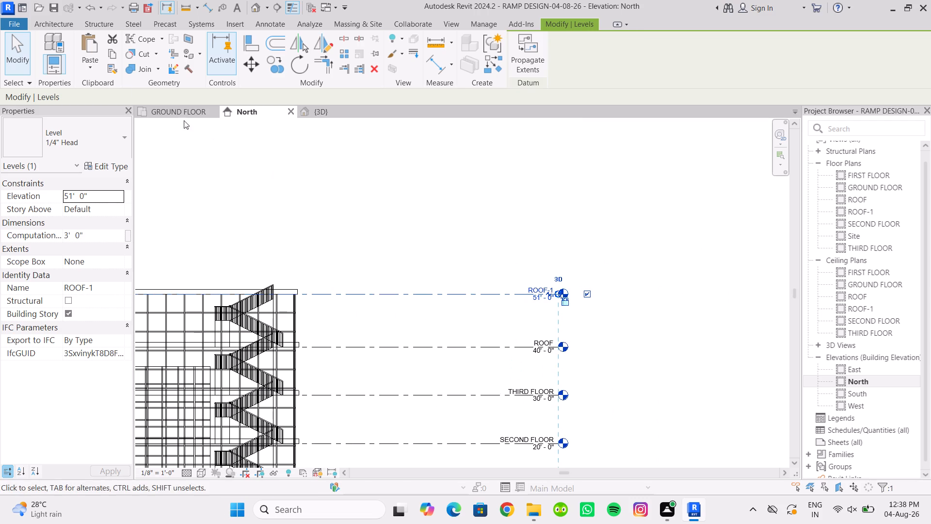
Save the project.
click(53, 4)
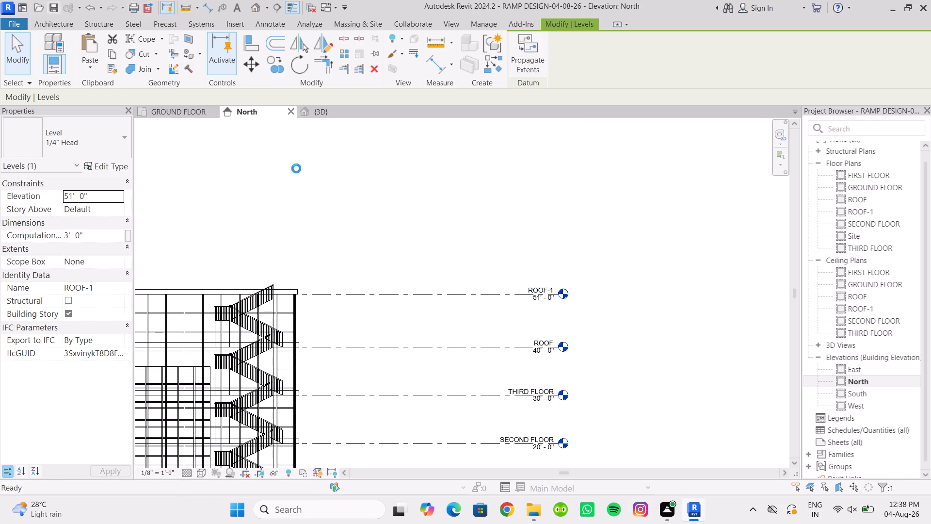
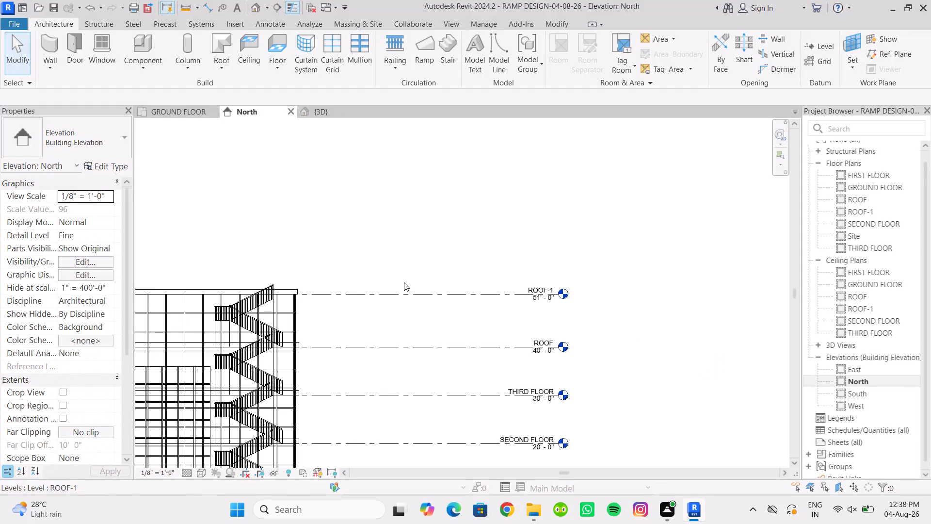
Save the project with the whole North elevation in view.
scroll(404, 282, down, 3)
middle_drag(404, 282, 496, 259)
double_click(51, 6)
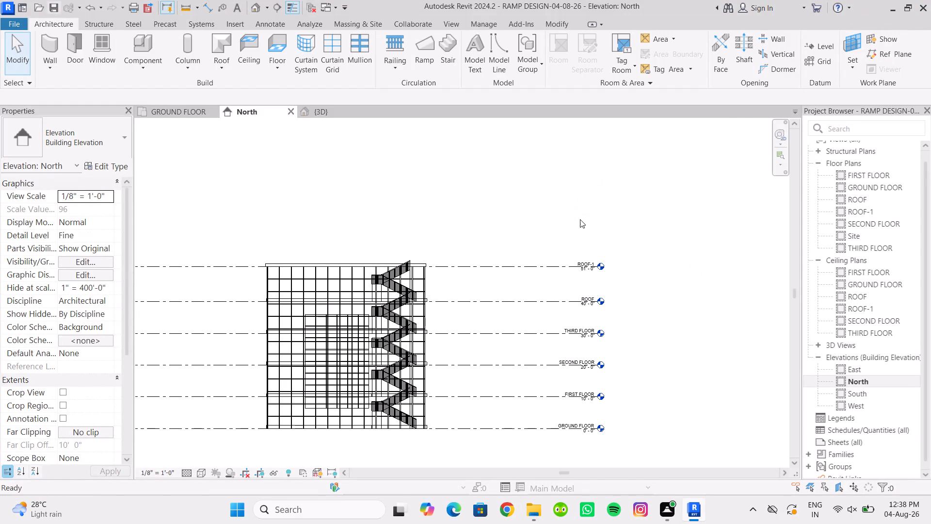
Close Revit.
click(930, 6)
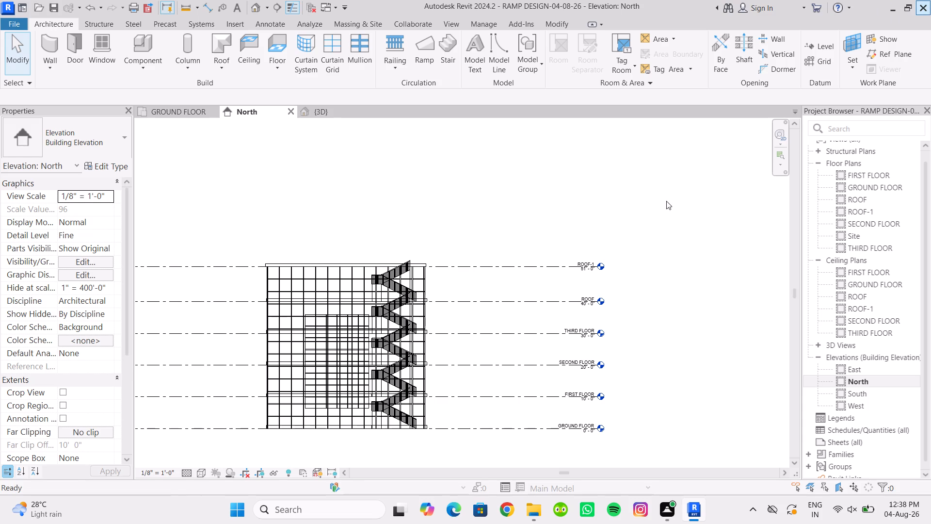